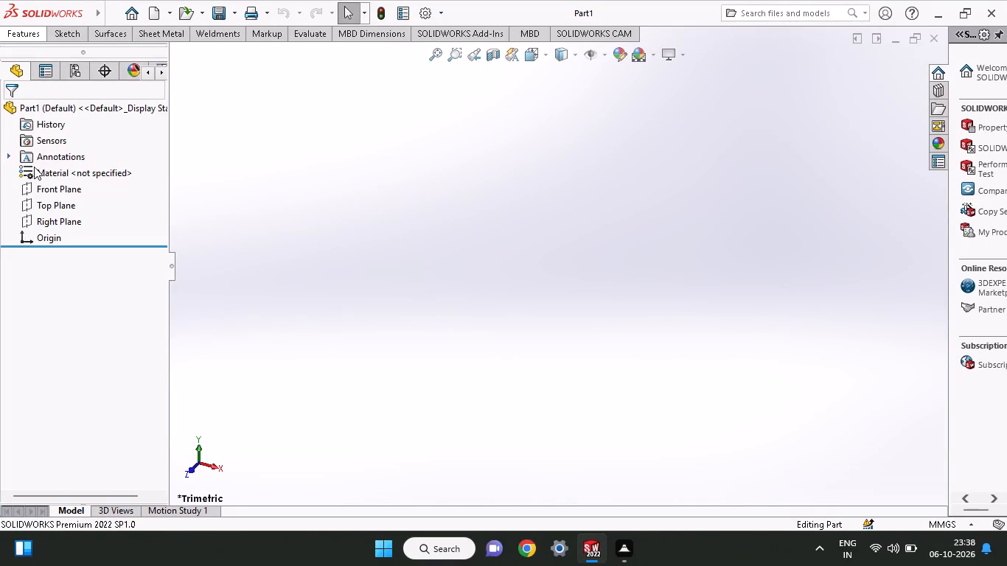
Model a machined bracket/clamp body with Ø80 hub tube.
Start a sketch on the Top Plane and draw a circle centred on the origin with a radius of about 19.4 mm.
click(41, 201)
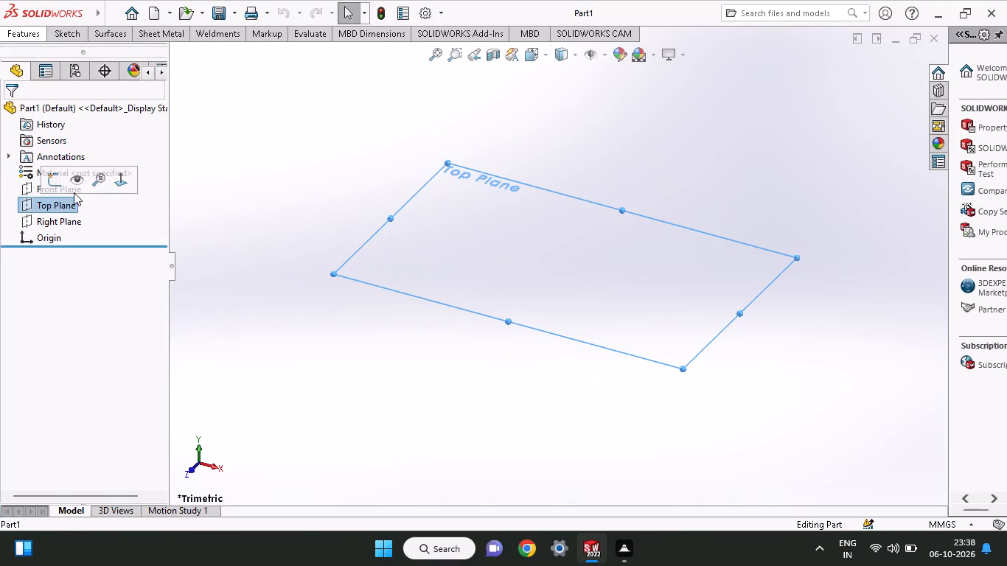
click(55, 181)
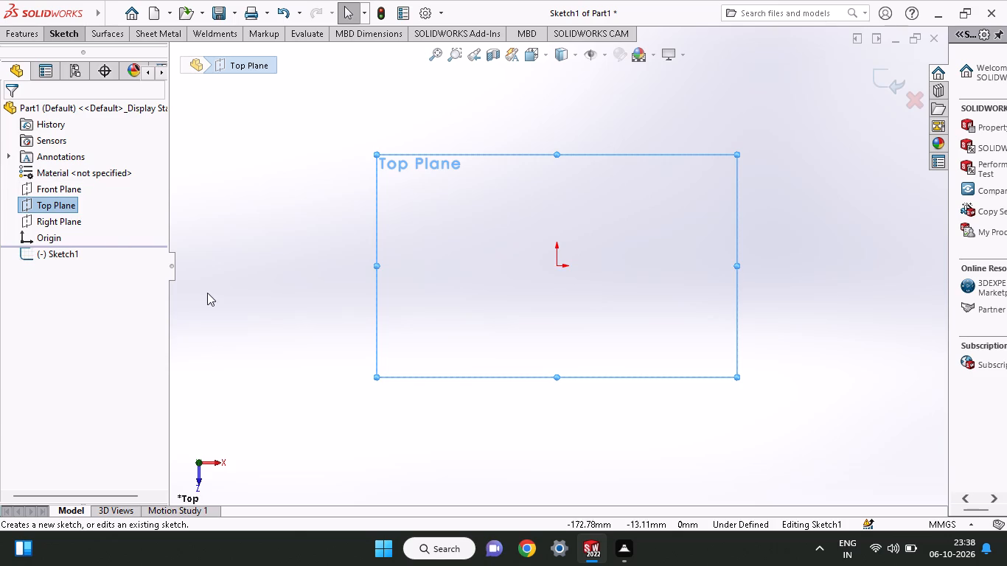
click(48, 40)
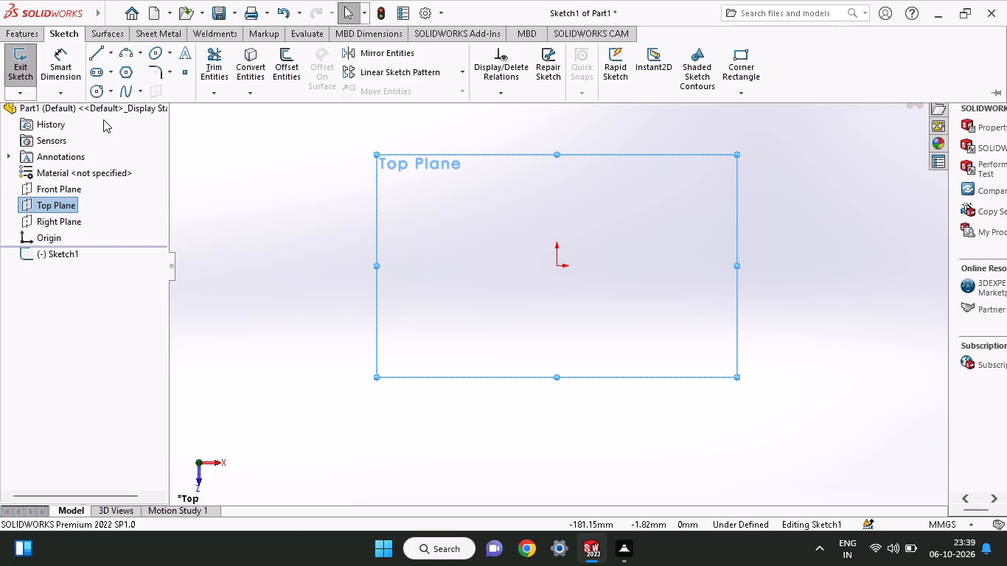
click(97, 91)
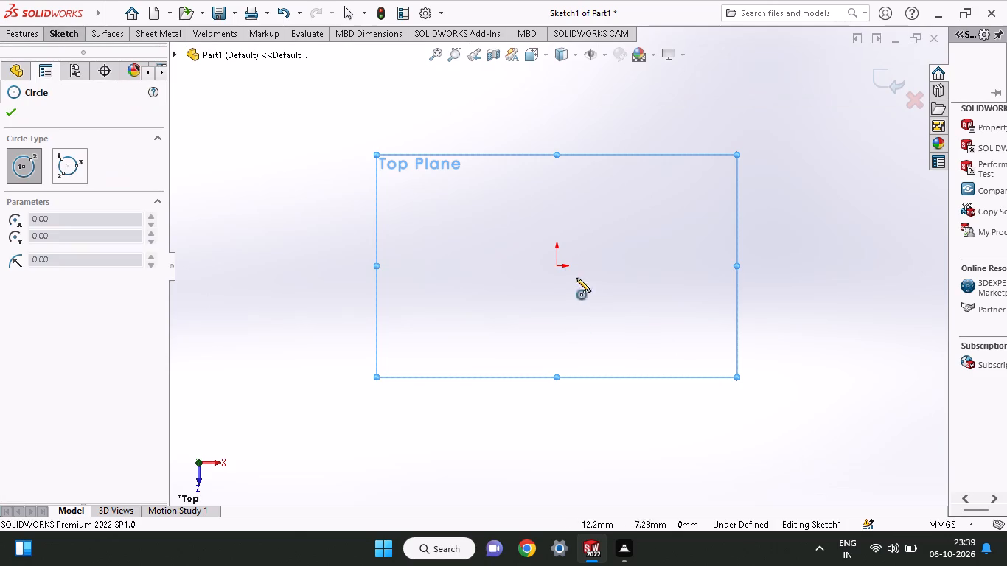
click(557, 268)
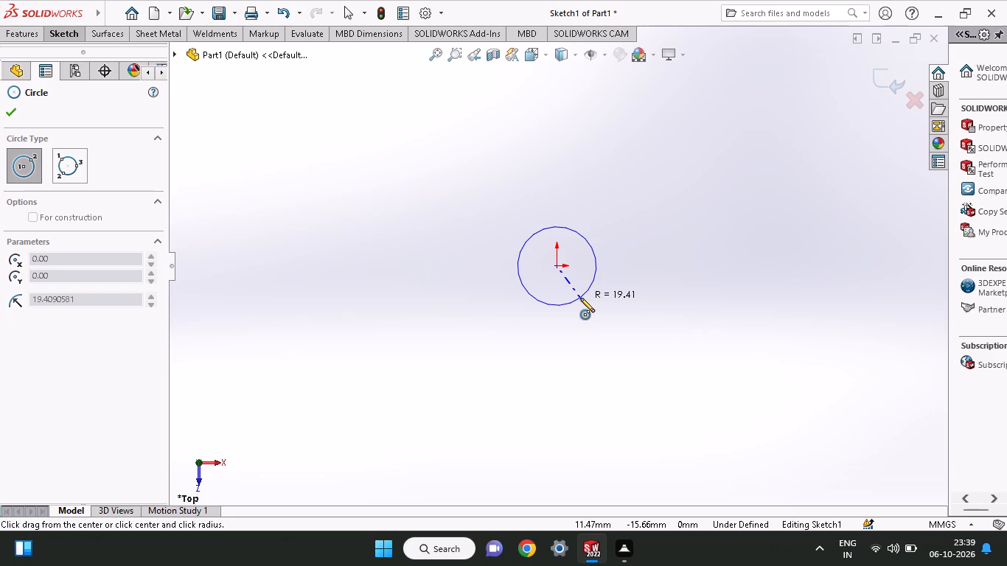
click(580, 298)
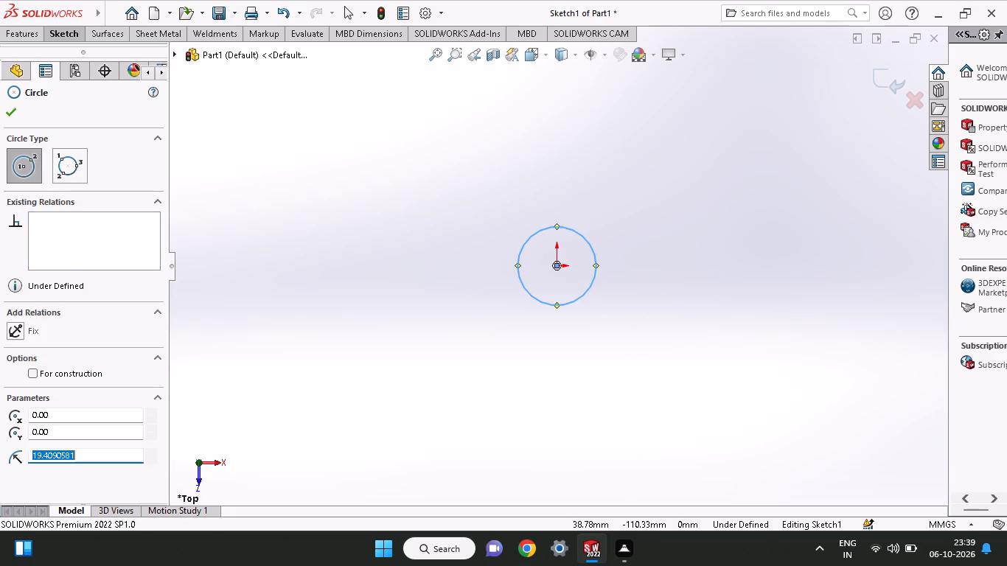
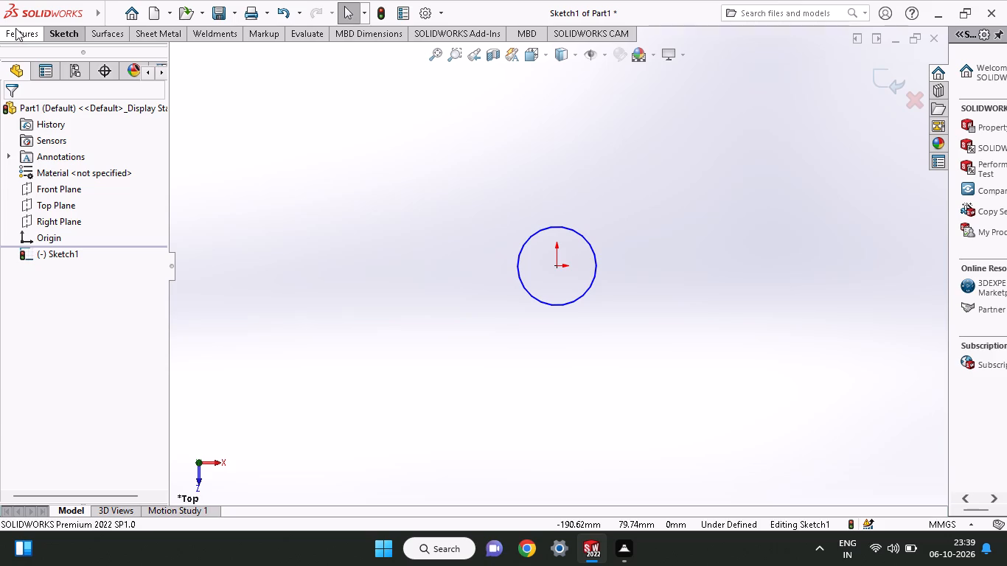
Dimension the circle's diameter to 60 mm.
click(57, 37)
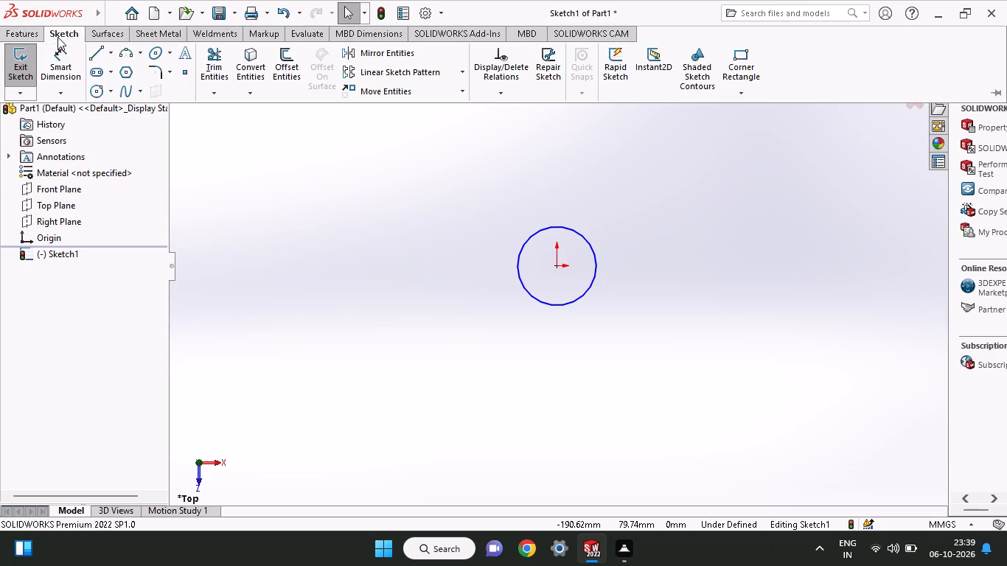
click(51, 48)
click(520, 283)
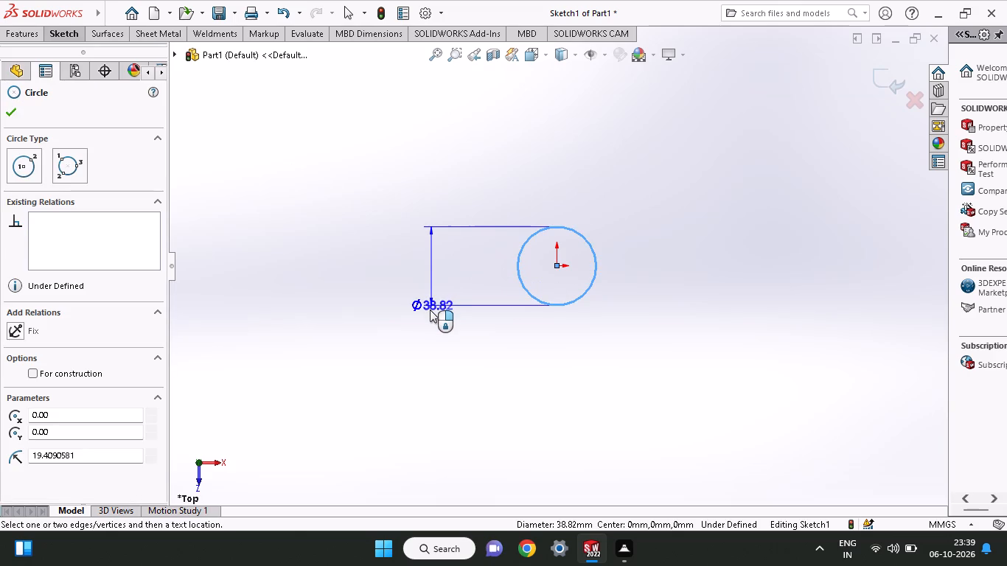
click(430, 310)
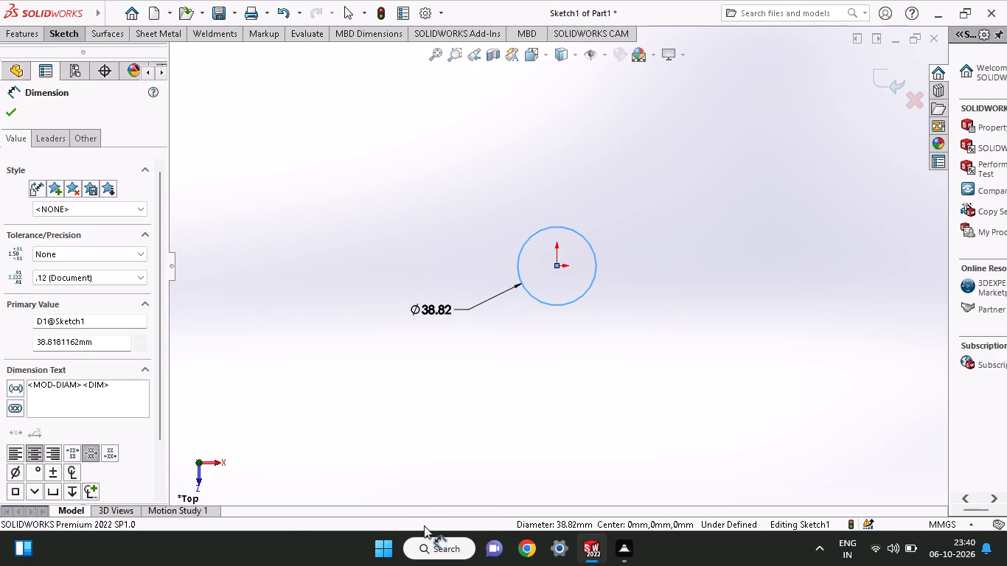
key(6)
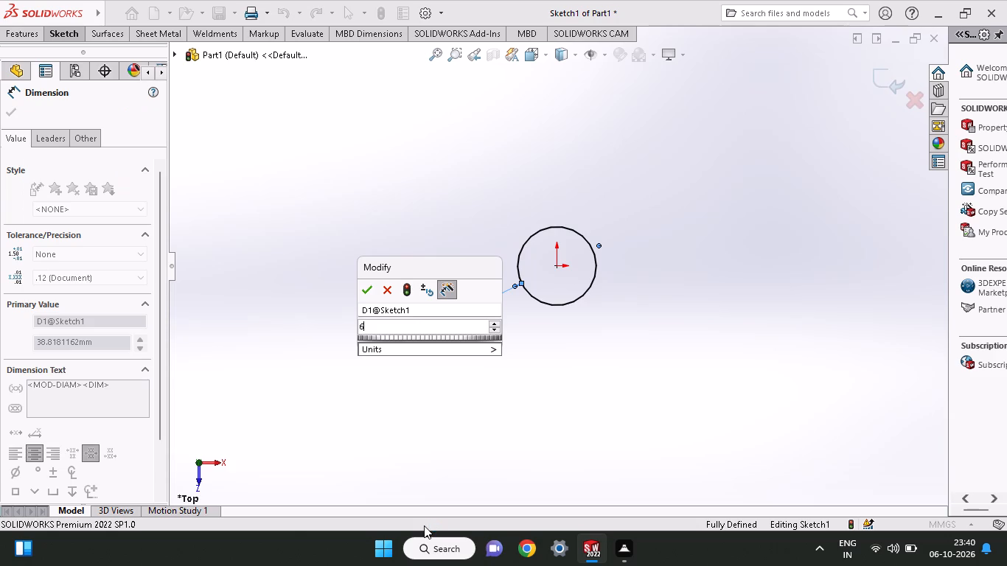
key(0)
key(Return)
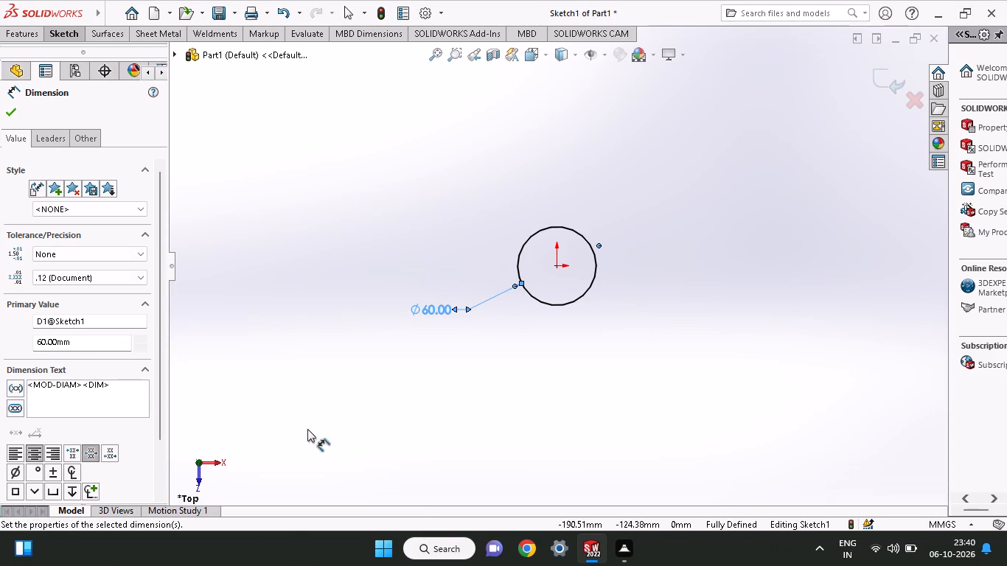
Draw a second, larger circle centred on the origin with a radius of about 47.5 mm.
click(55, 34)
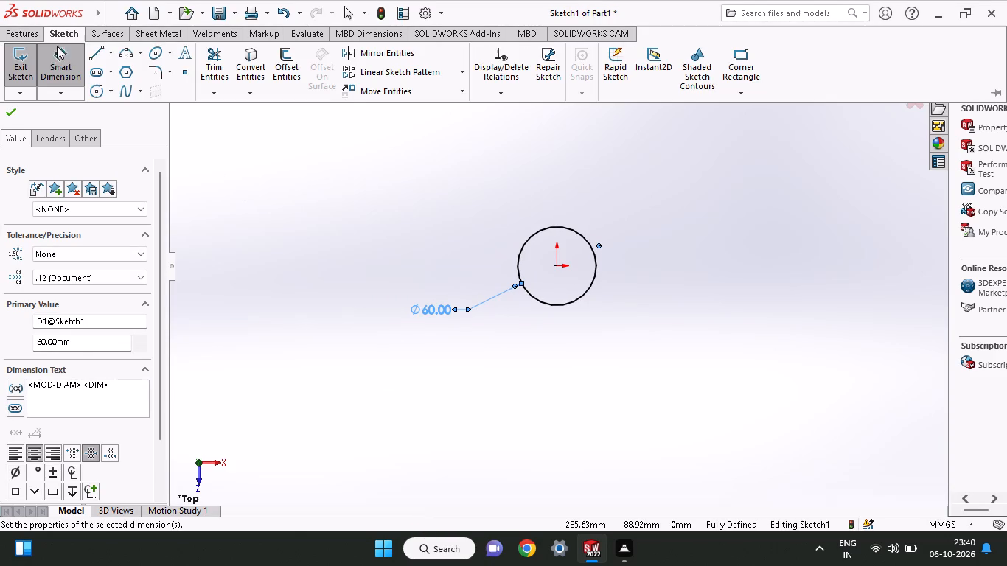
click(100, 97)
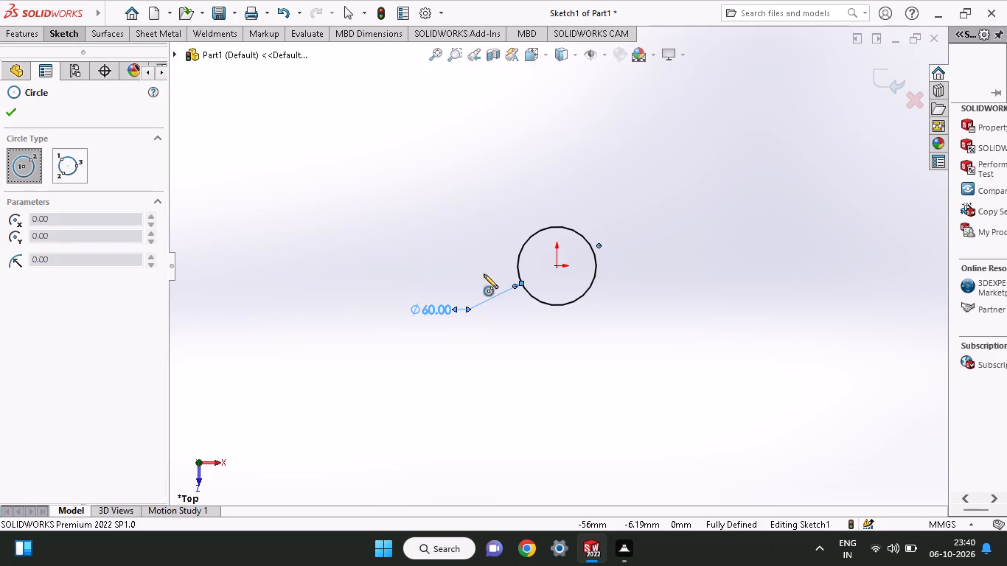
click(560, 264)
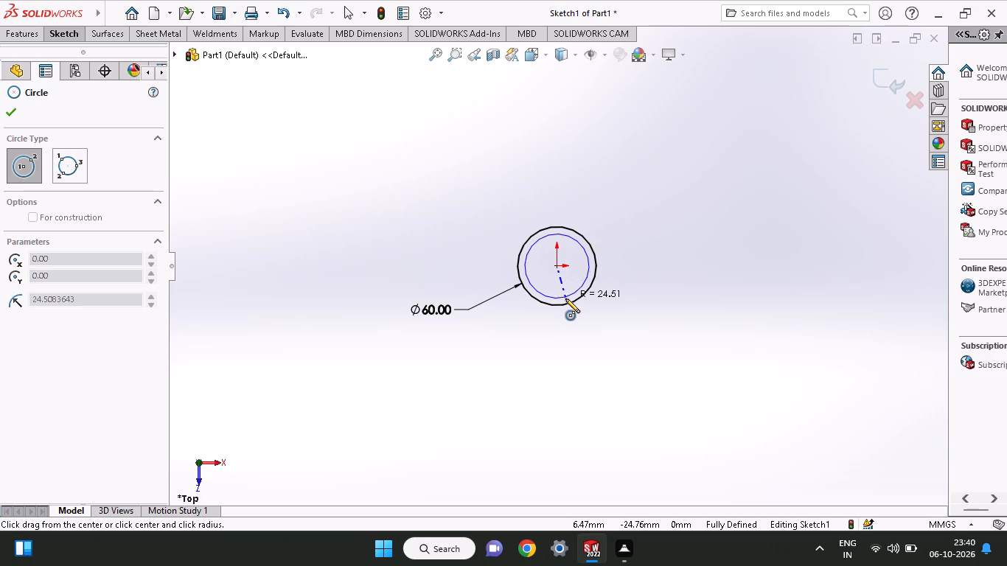
click(563, 328)
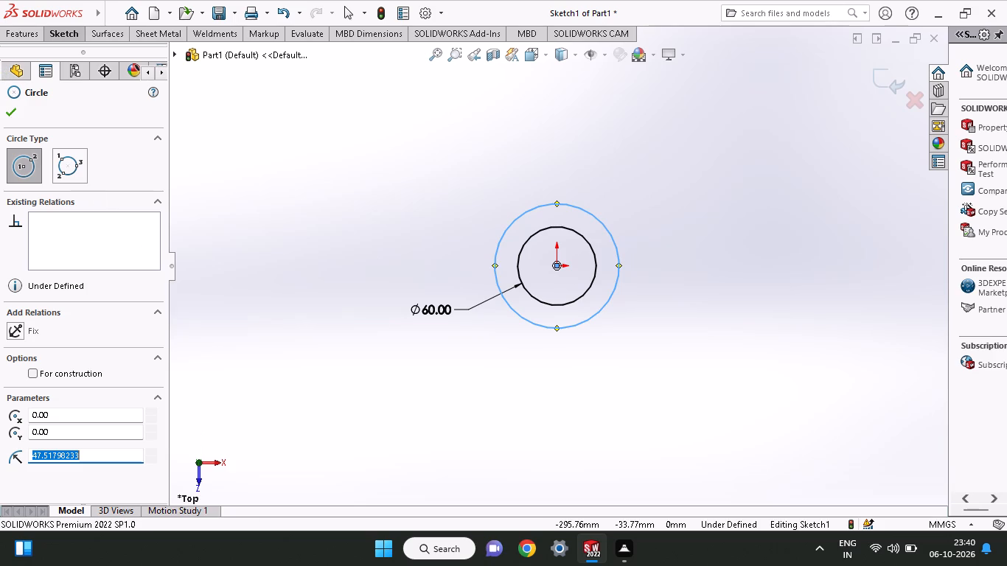
Dimension the outer circle's diameter to 80 mm.
click(77, 35)
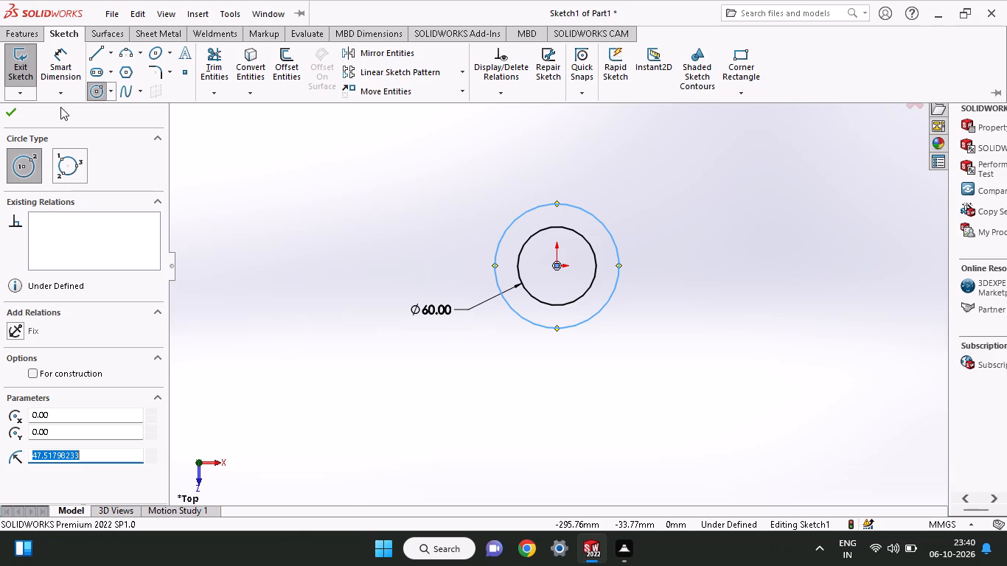
click(76, 75)
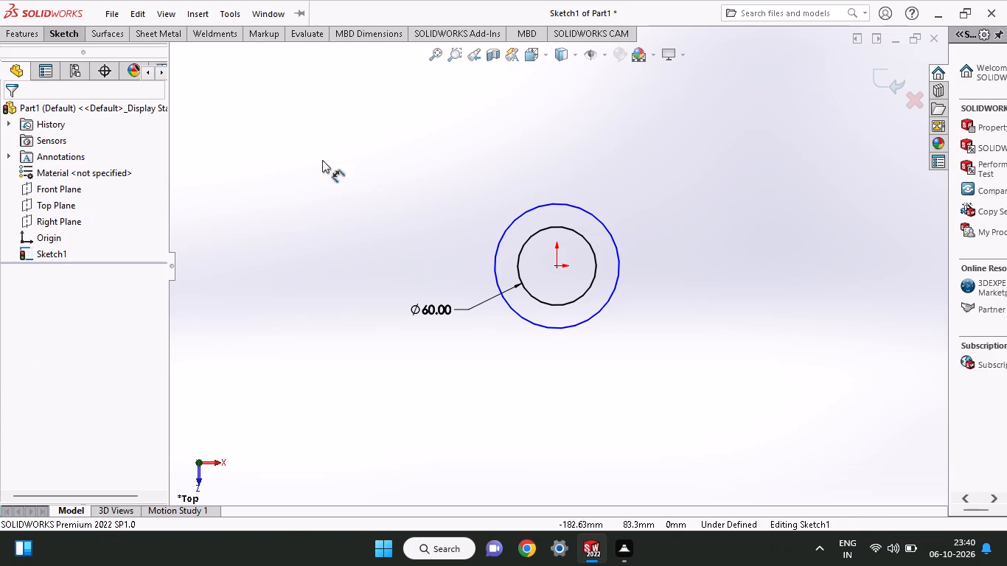
click(505, 233)
click(424, 181)
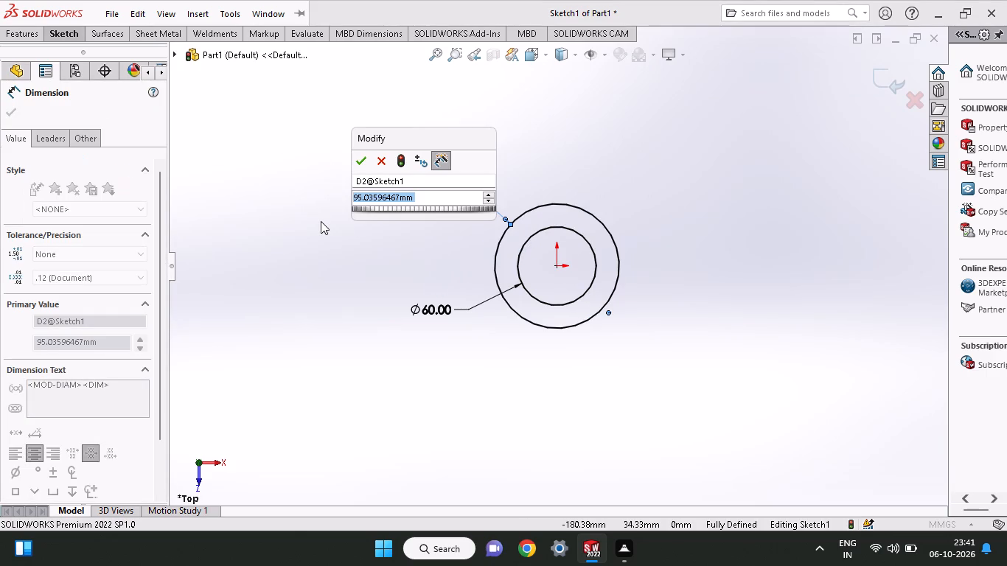
text(80)
key(Return)
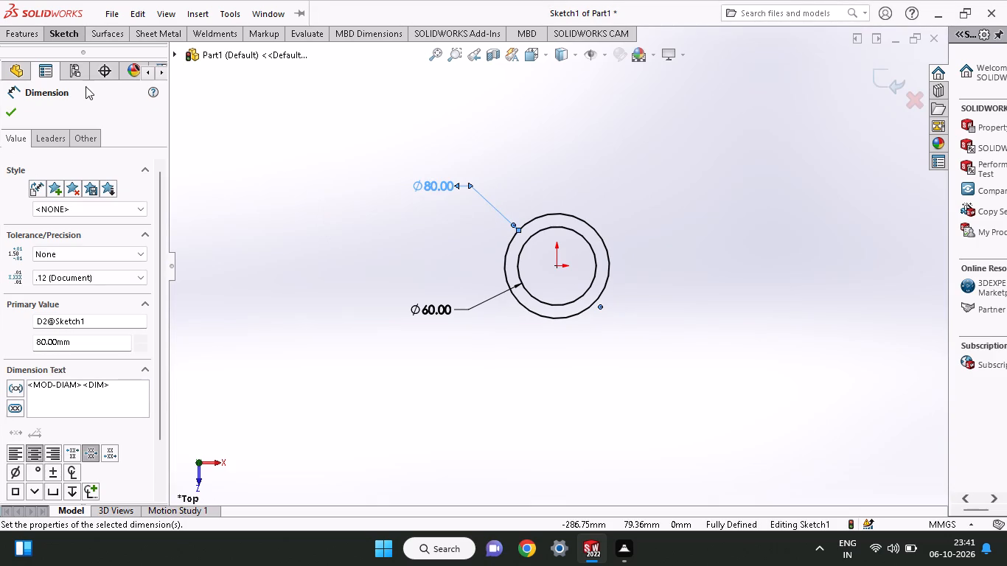
Extrude the ring profile 60 mm with the Mid Plane end condition.
click(27, 35)
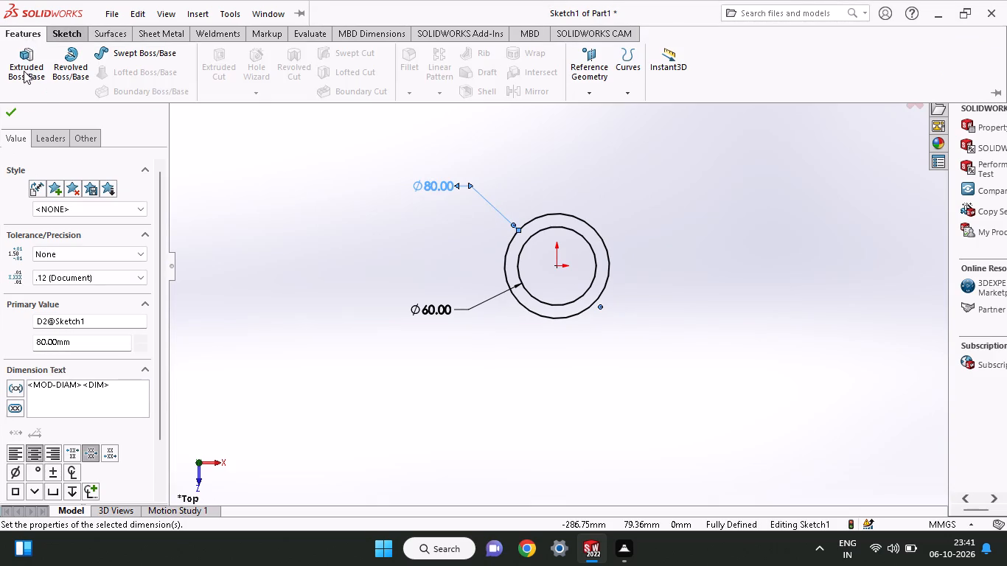
click(24, 71)
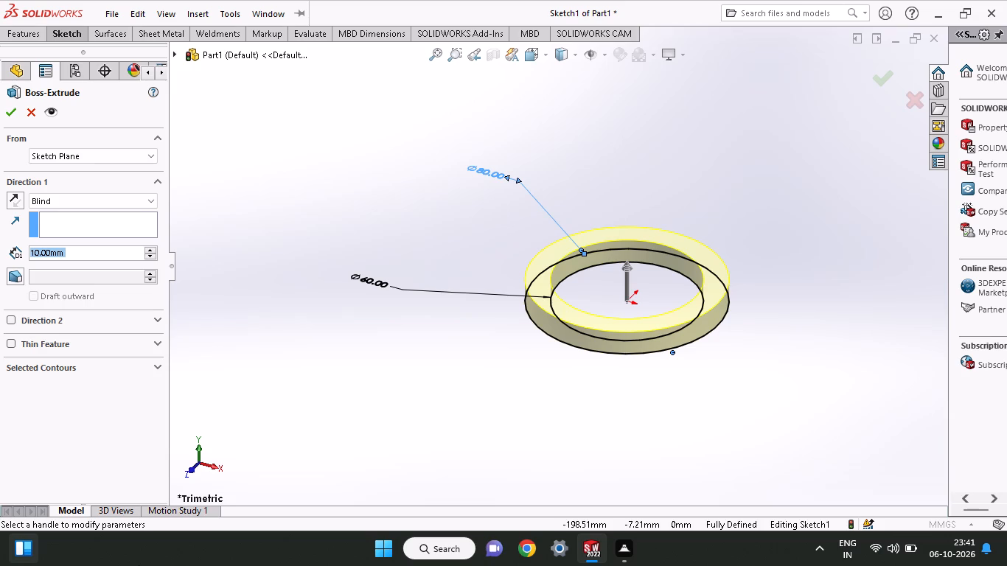
text(60)
key(Return)
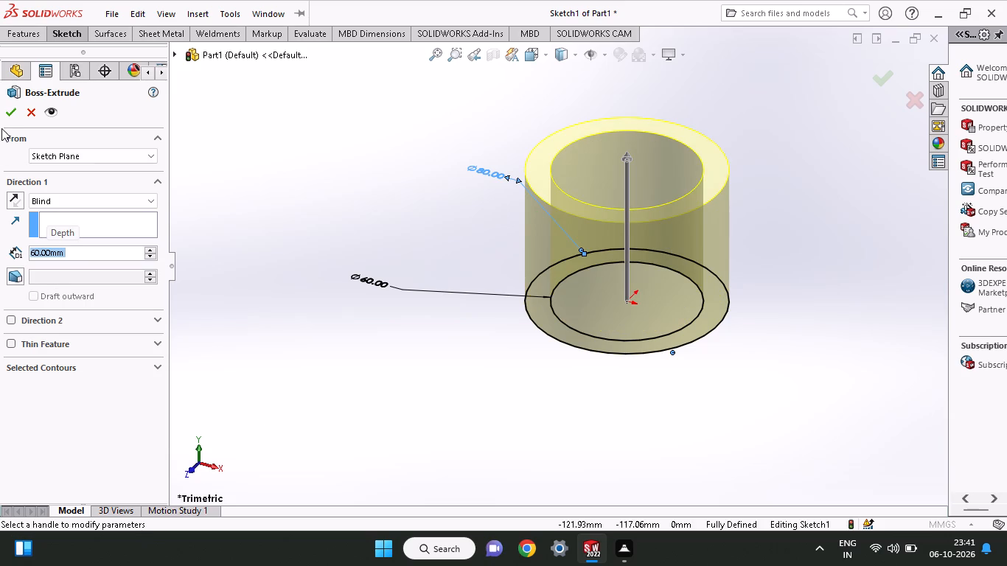
click(49, 199)
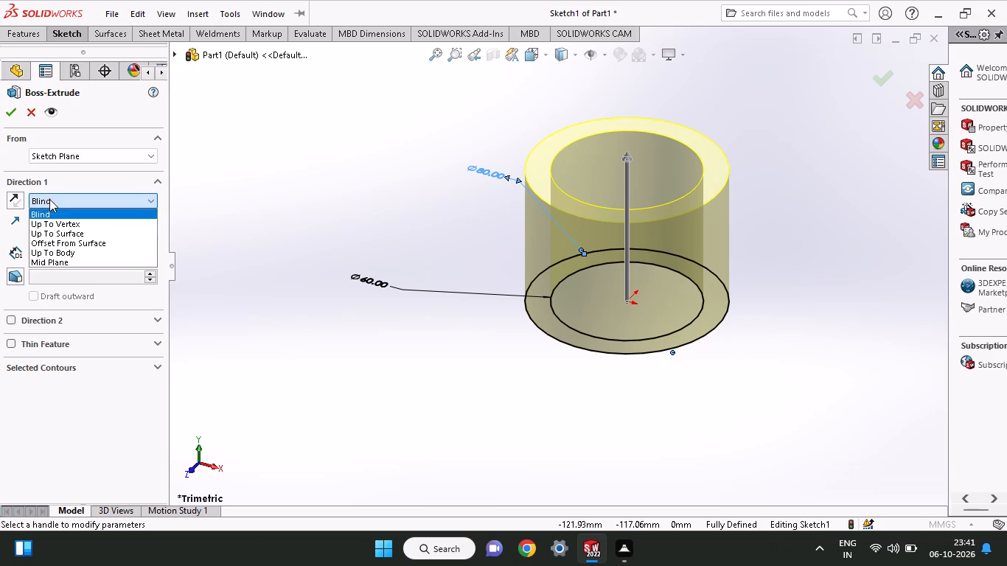
click(49, 258)
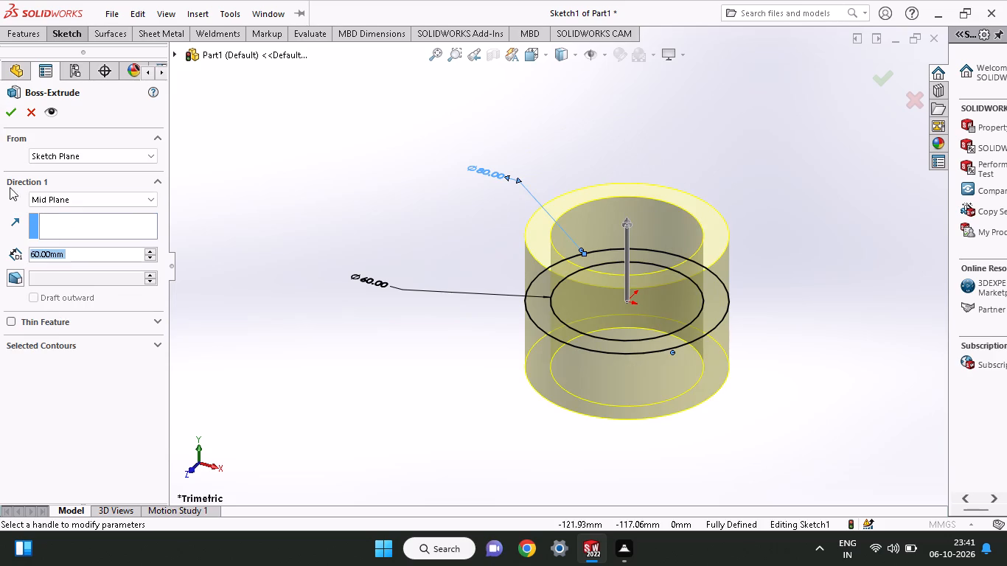
click(12, 111)
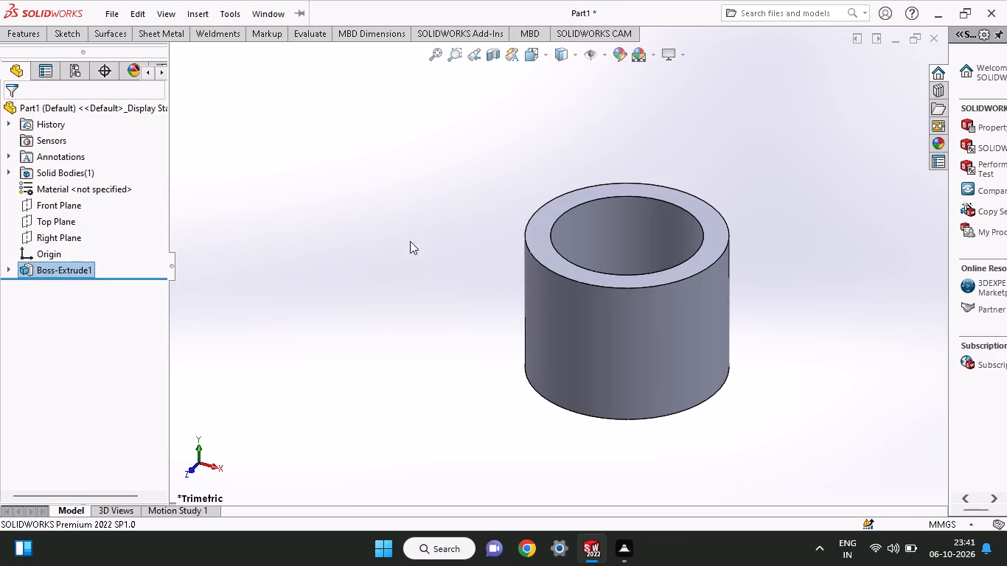
Sketch on the ring's upper face two circles outside it, radius about 6 mm on the -X side and 5.2 mm on +X, each about 62 mm out.
middle_drag(453, 228, 431, 367)
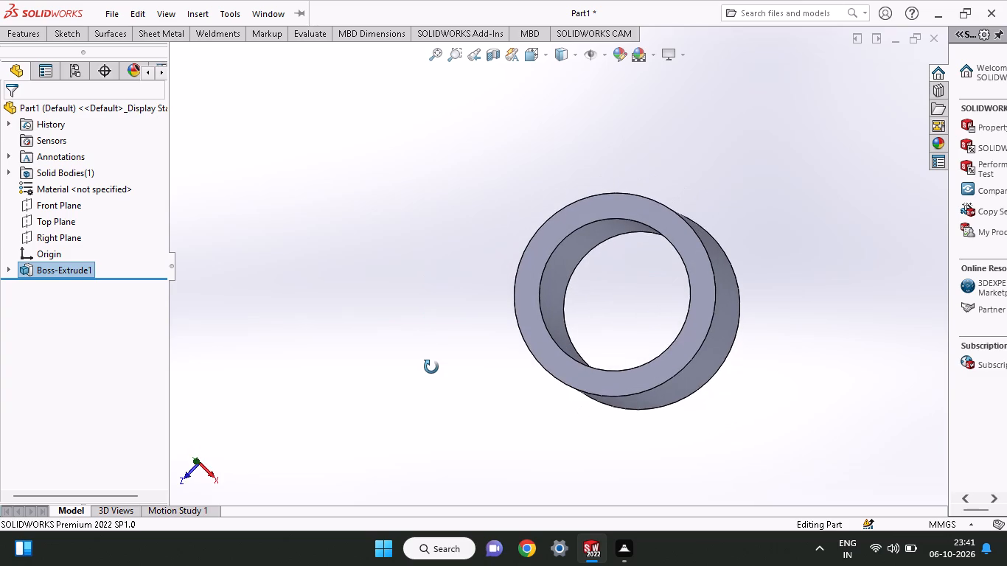
middle_drag(431, 367, 431, 375)
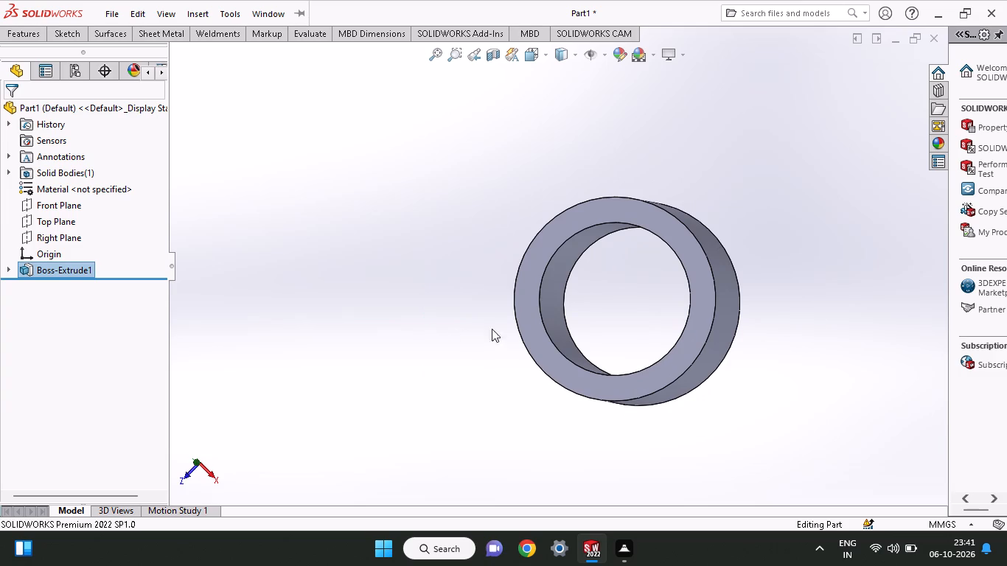
click(528, 305)
click(592, 267)
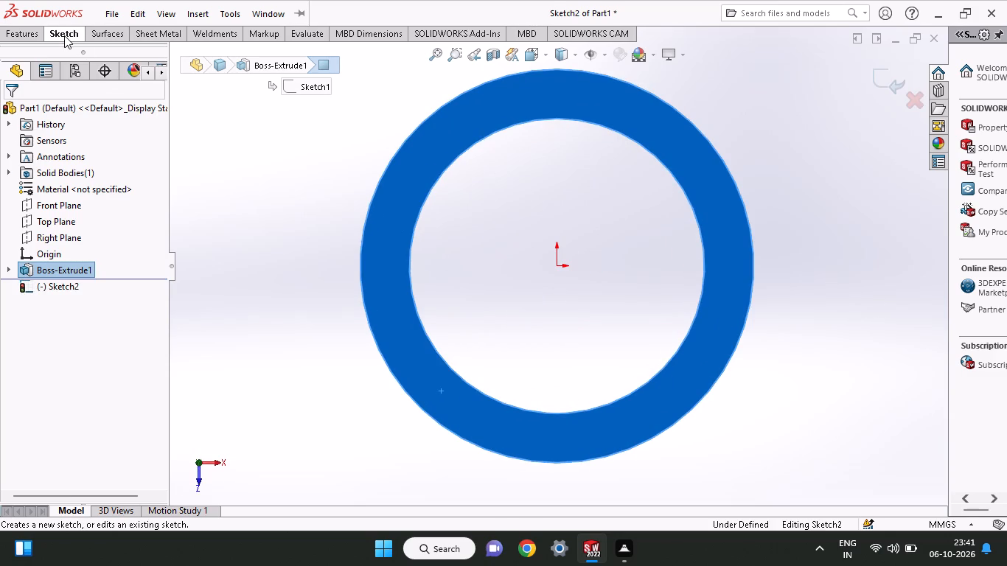
click(64, 35)
click(97, 89)
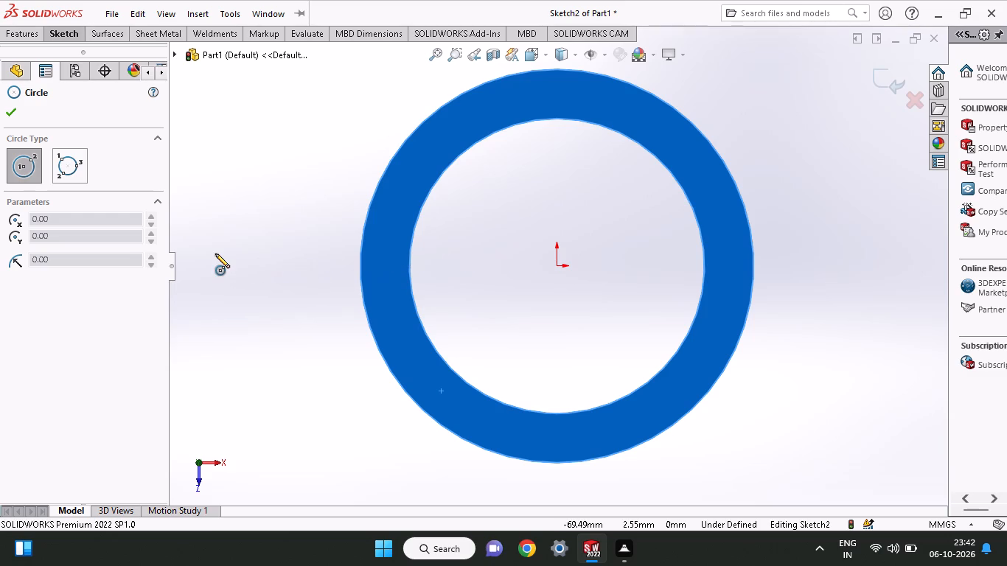
click(254, 269)
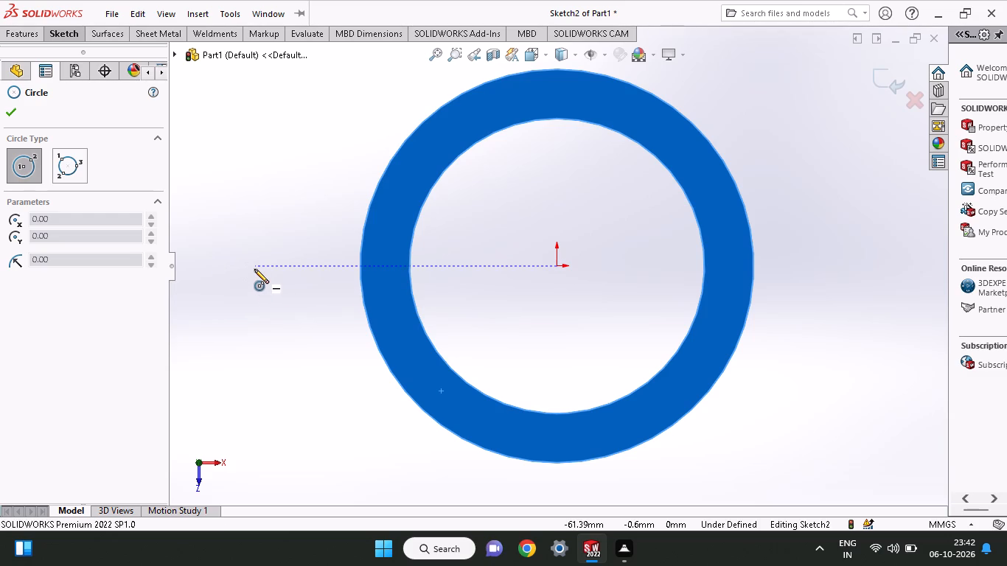
click(279, 283)
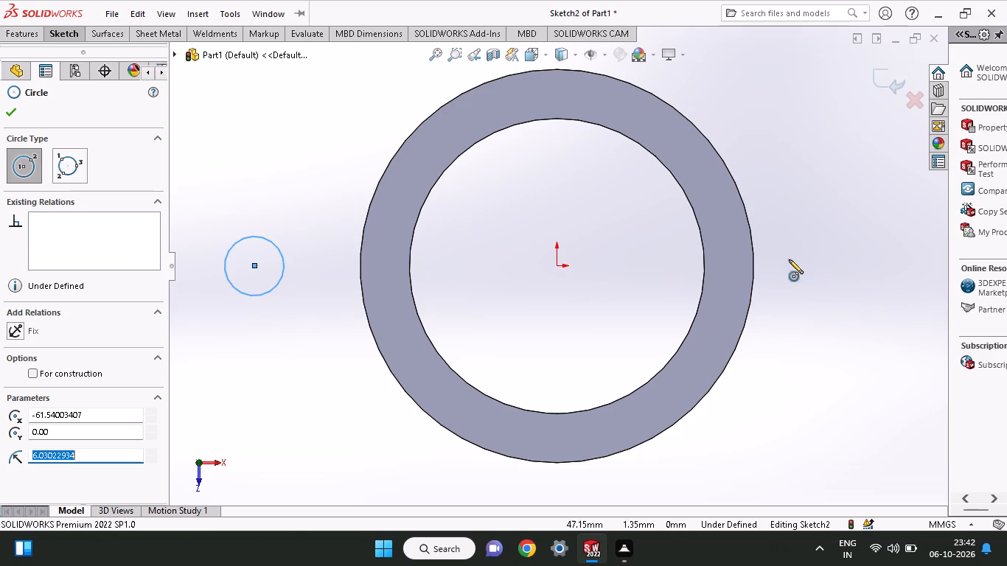
click(863, 260)
click(874, 283)
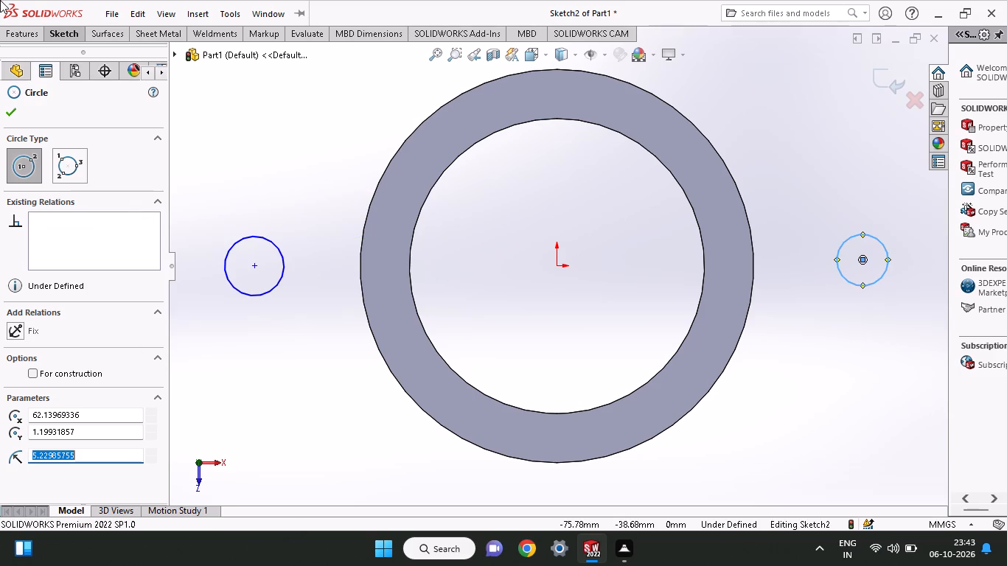
Draw a circle of about 9.7 mm radius concentric with the small circle on the -X side.
click(53, 32)
click(100, 90)
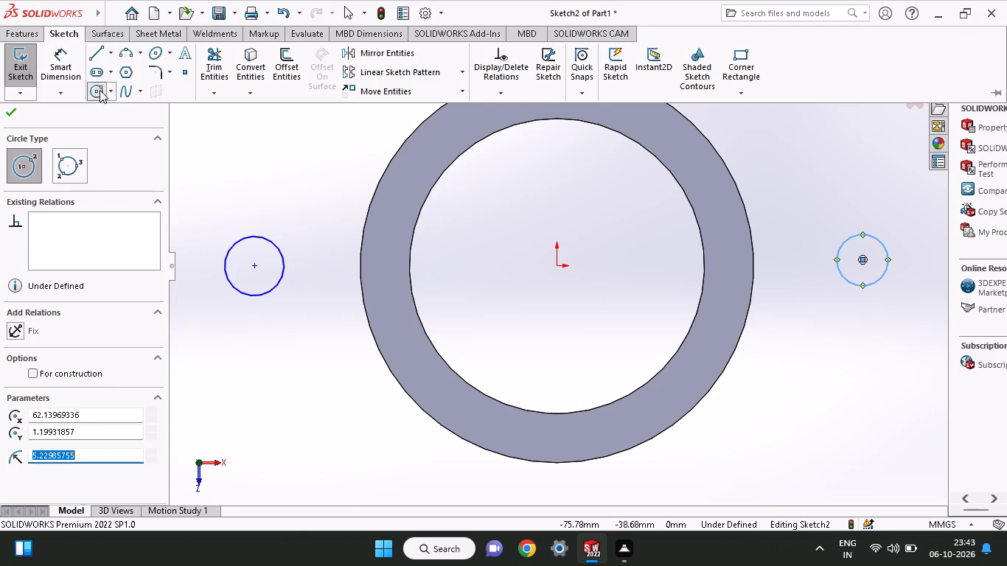
click(256, 262)
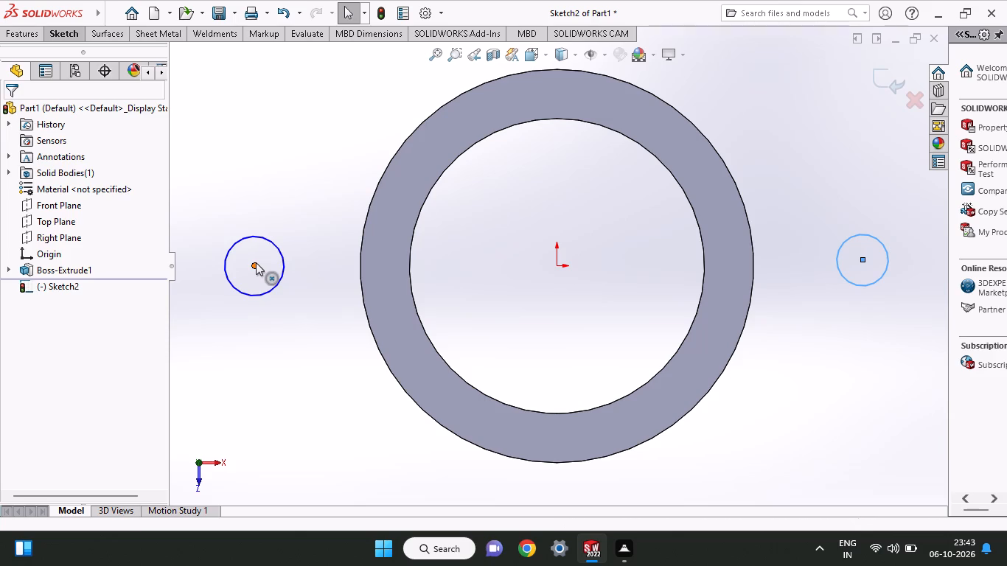
click(7, 111)
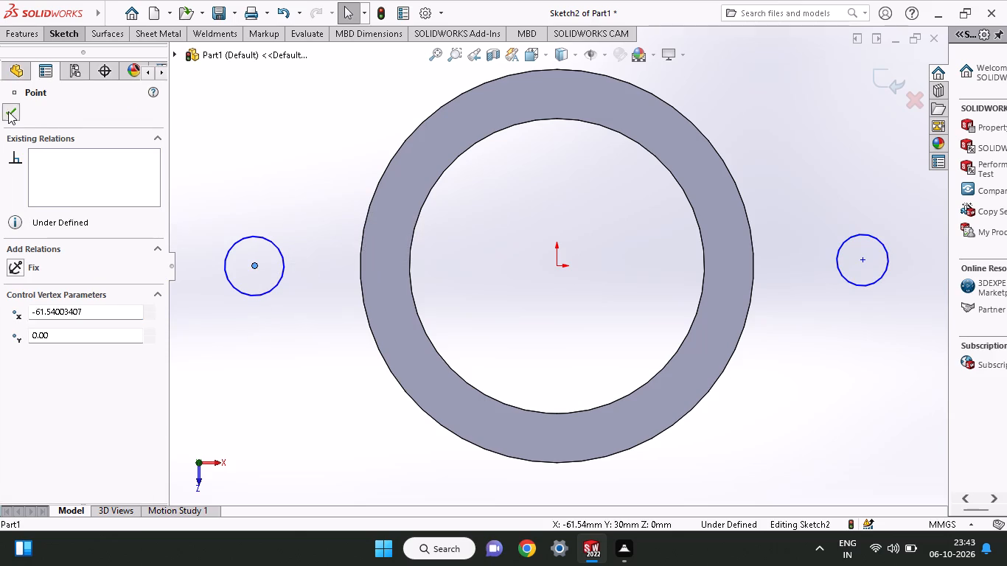
click(80, 32)
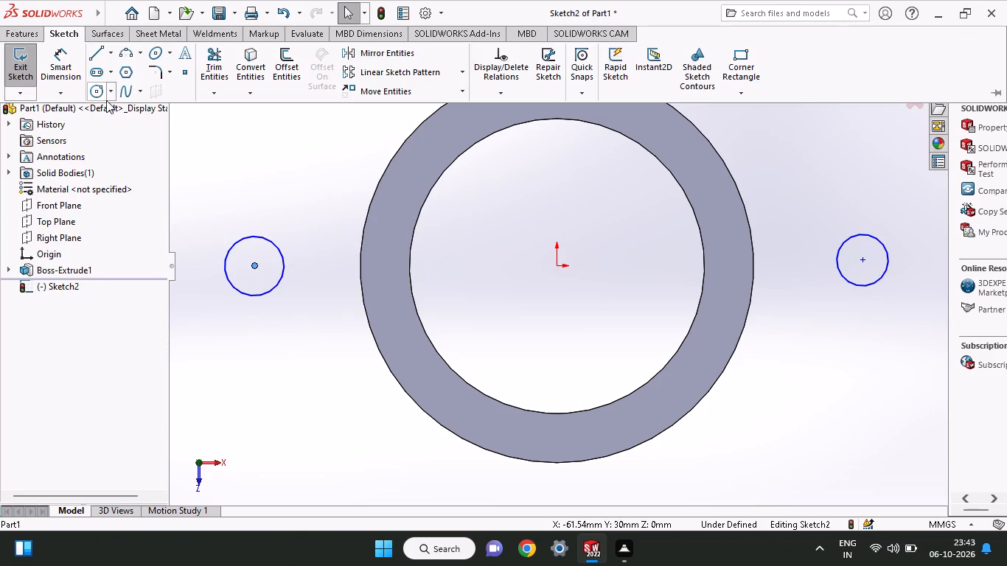
click(254, 268)
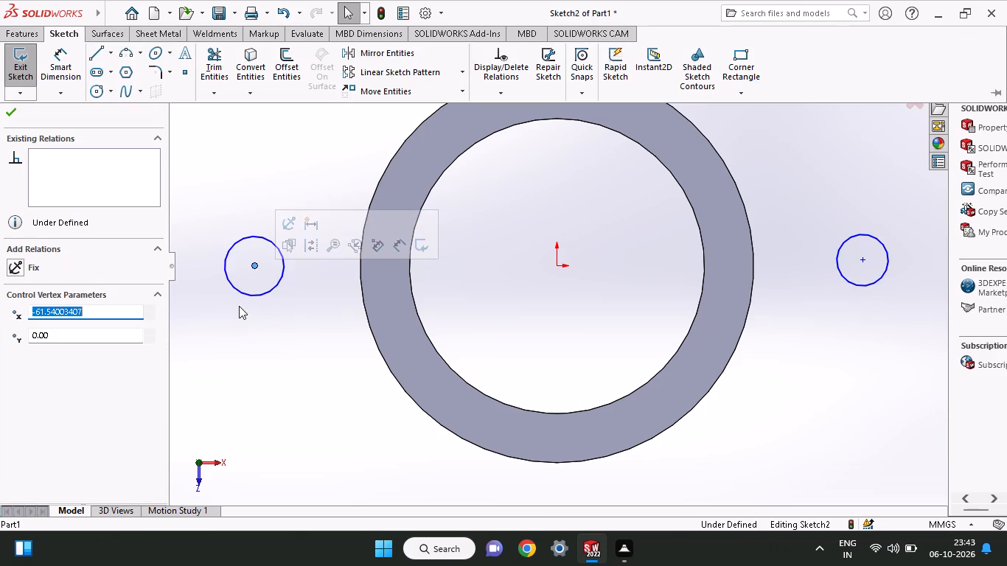
click(101, 82)
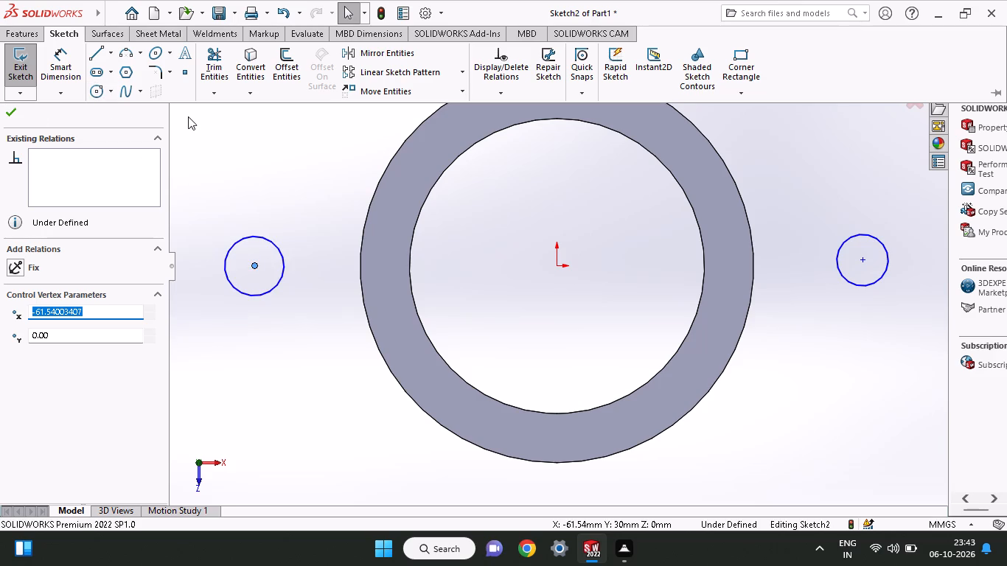
click(96, 88)
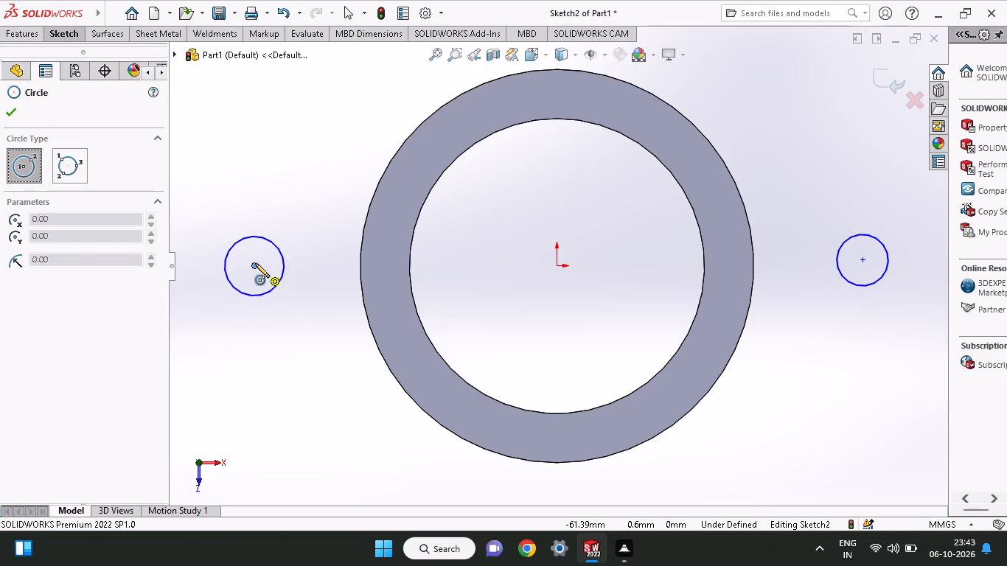
click(255, 263)
click(266, 312)
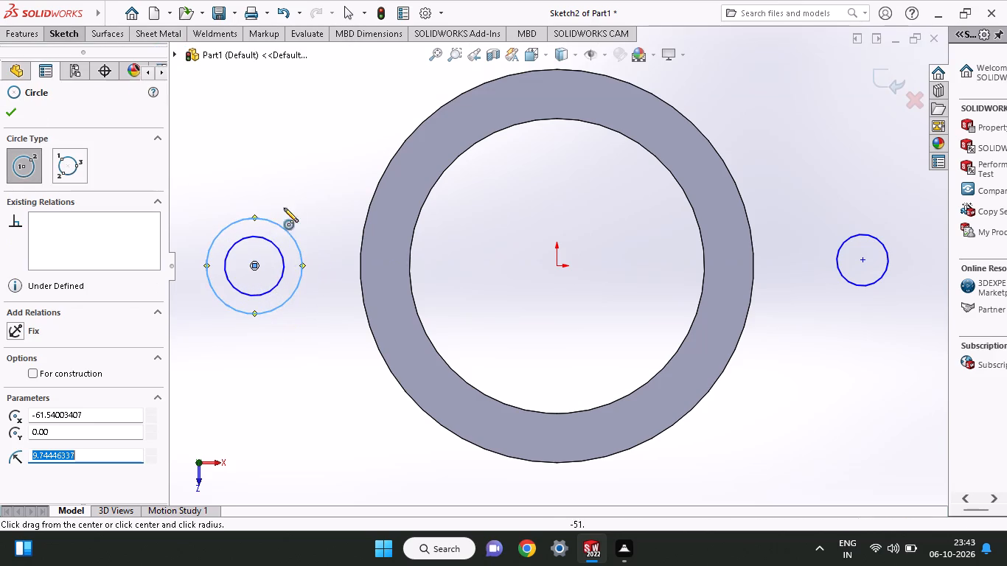
Dimension the outer circle on the ring's -X side to a 46 mm diameter.
click(79, 35)
click(69, 65)
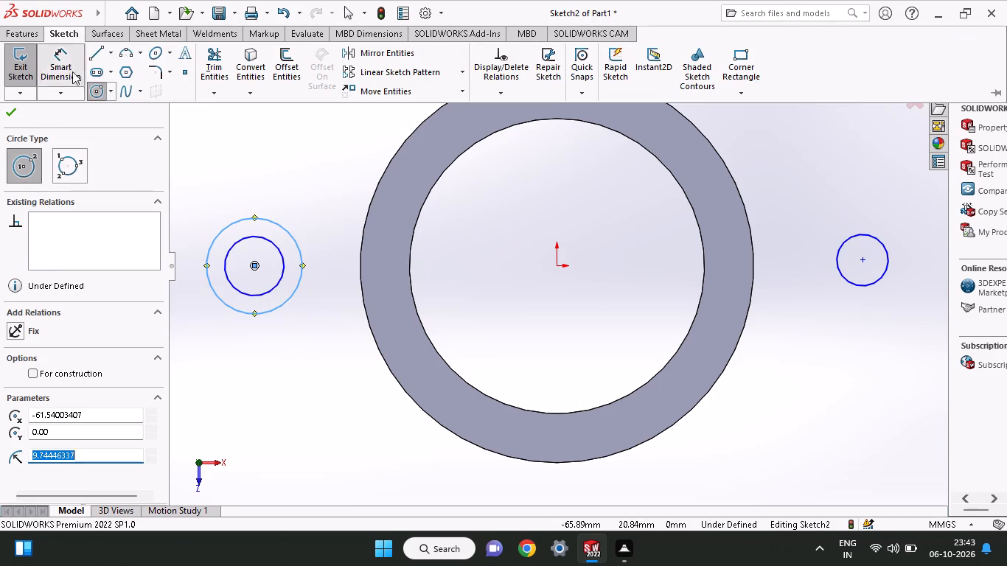
drag(276, 306, 276, 313)
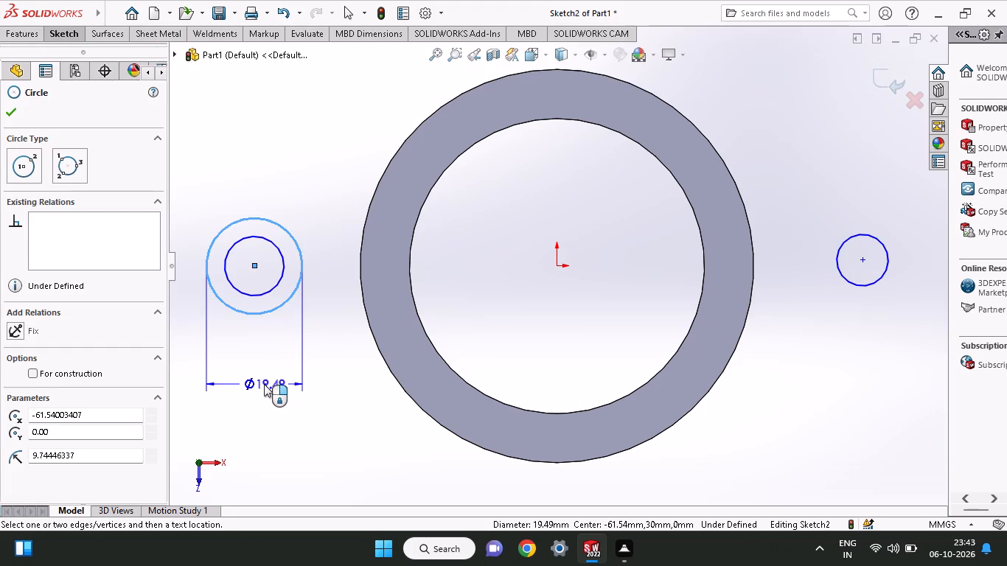
click(264, 384)
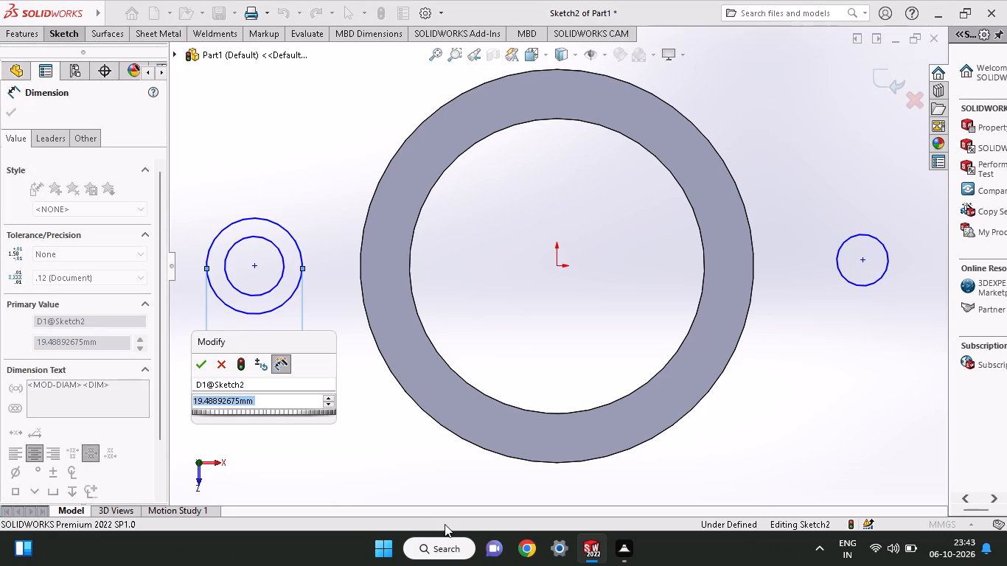
text(46)
key(Return)
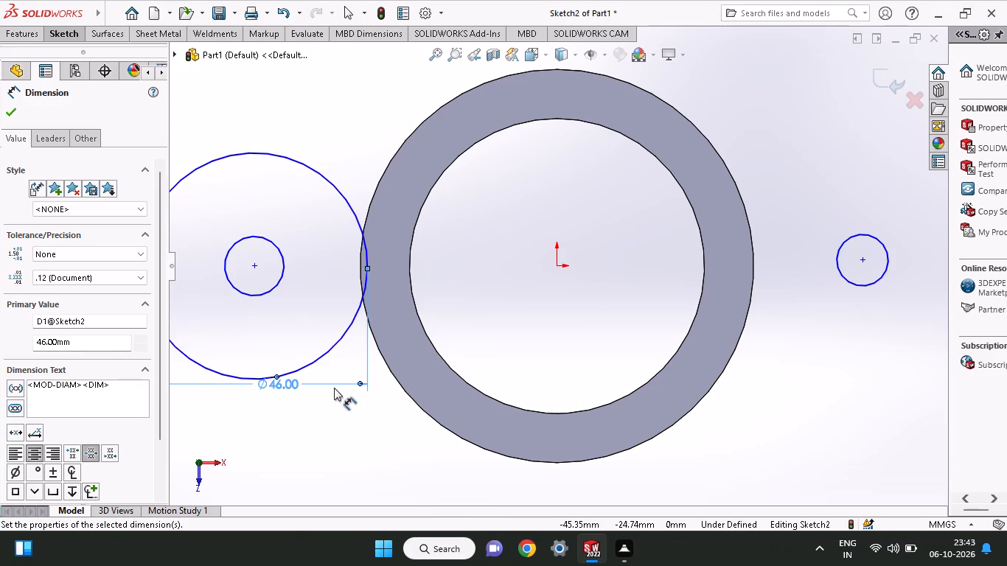
Dimension the inner concentric circle on the -X side to a 21 mm diameter.
ctrl+scroll(307, 371, up, 2)
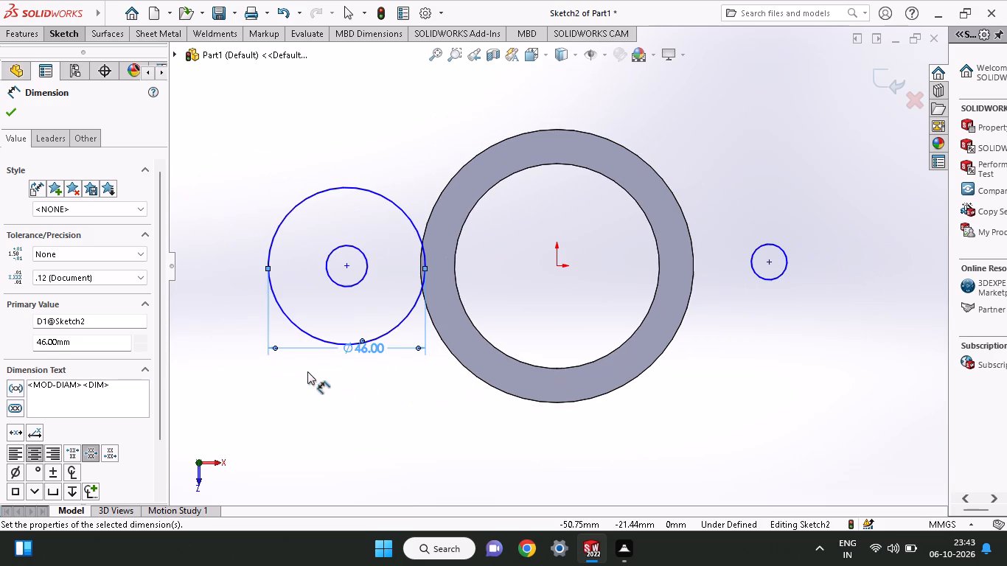
click(332, 282)
scroll(327, 298, down, 1)
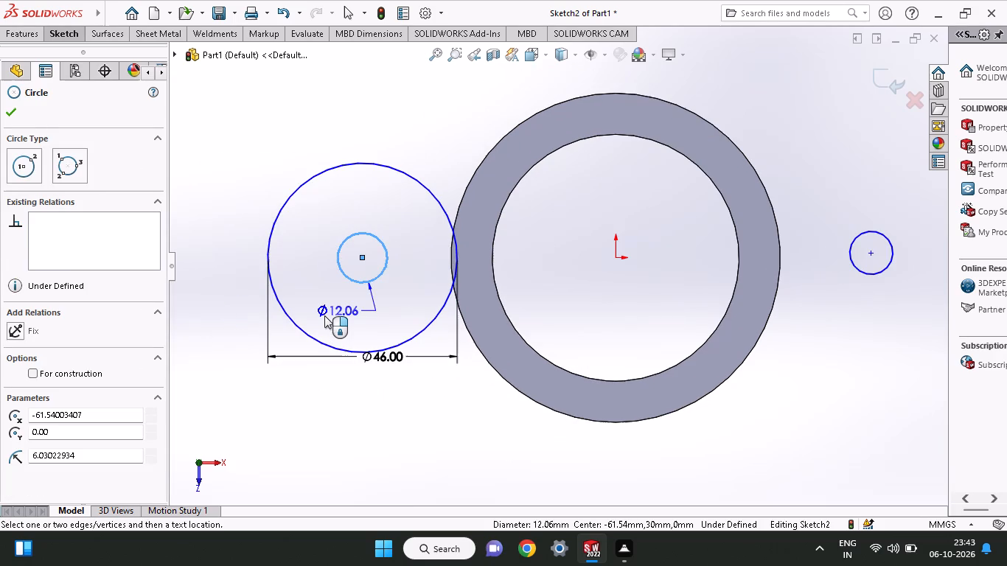
click(324, 315)
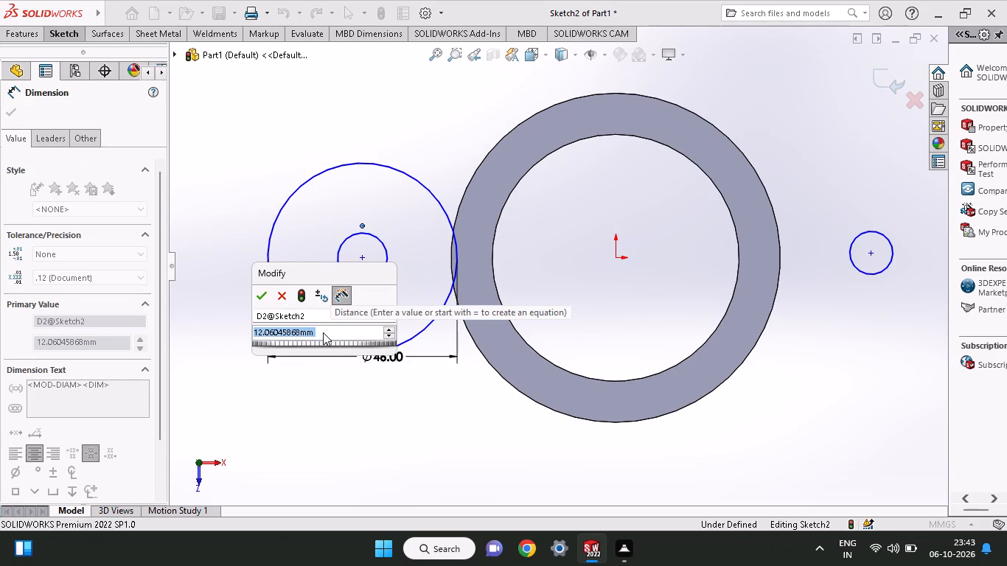
text(21)
key(Return)
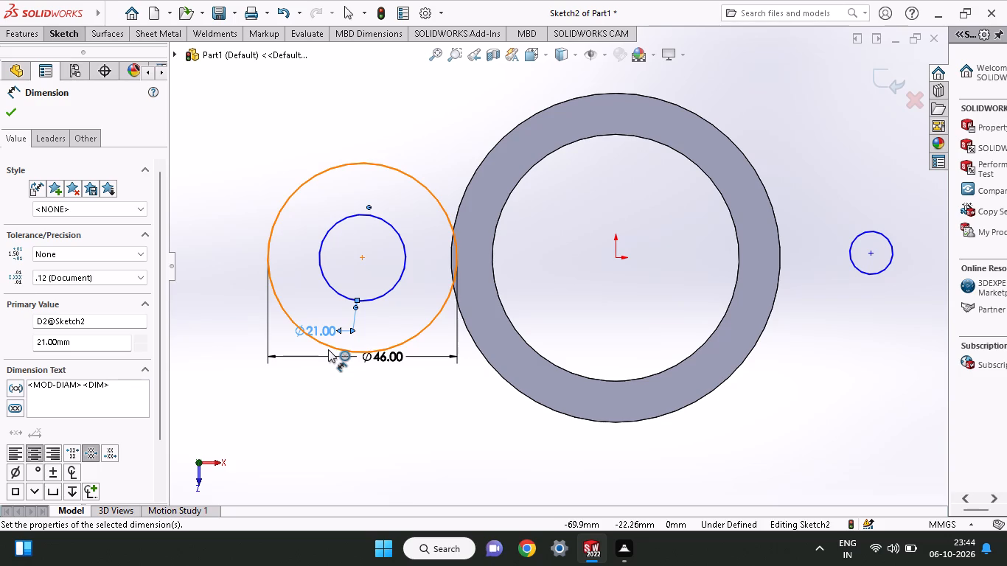
Dimension the circle on the ring's +X side to a 46 mm diameter.
scroll(328, 349, up, 1)
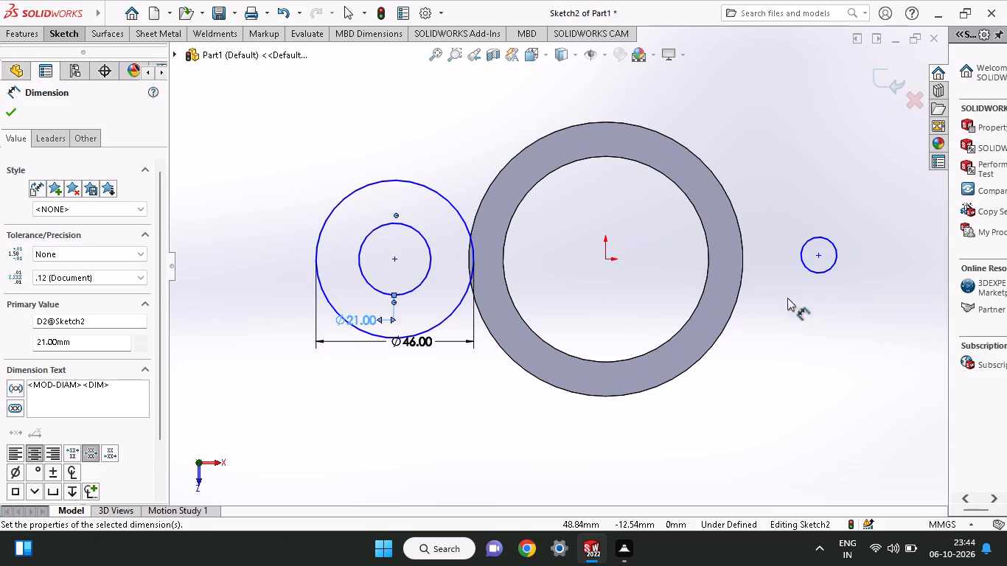
click(829, 268)
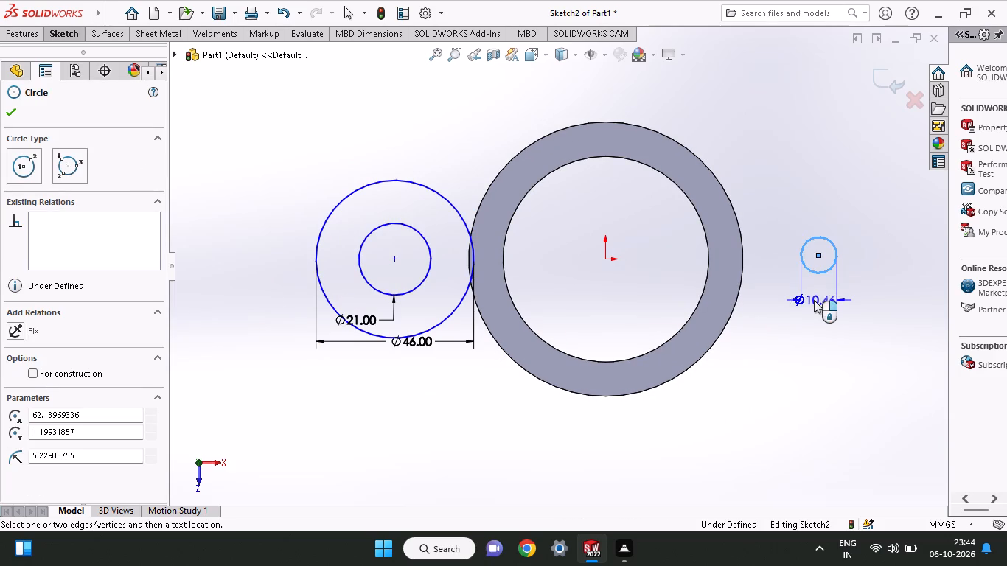
click(762, 304)
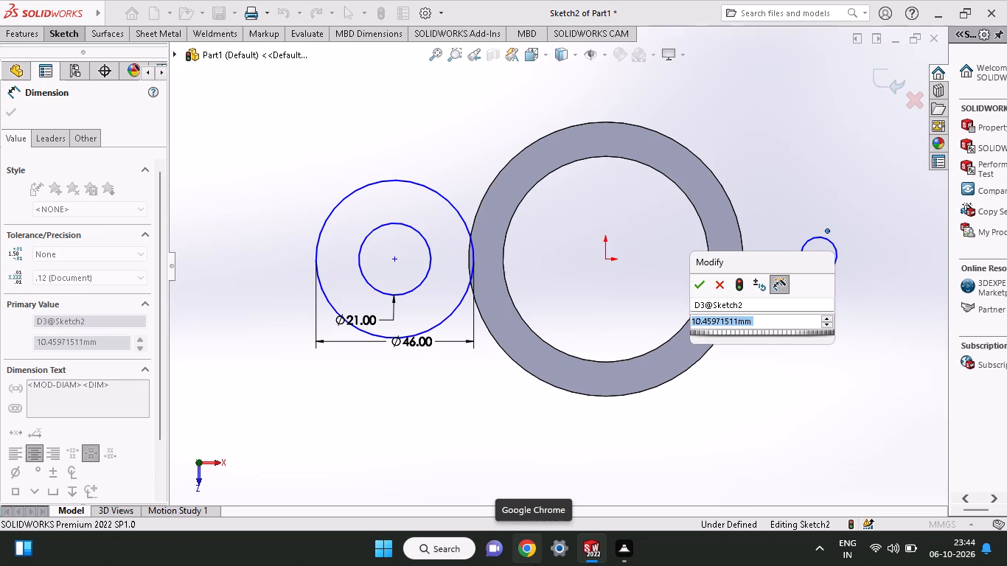
text(46)
key(Return)
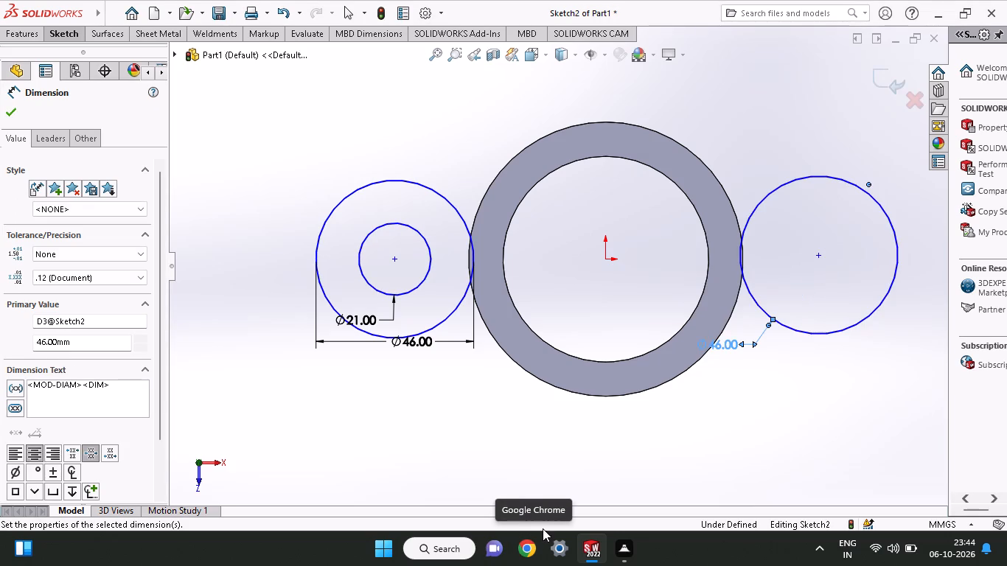
Draw a circle of about 9.1 mm radius concentric with the 46 mm circle on the +X side.
click(74, 28)
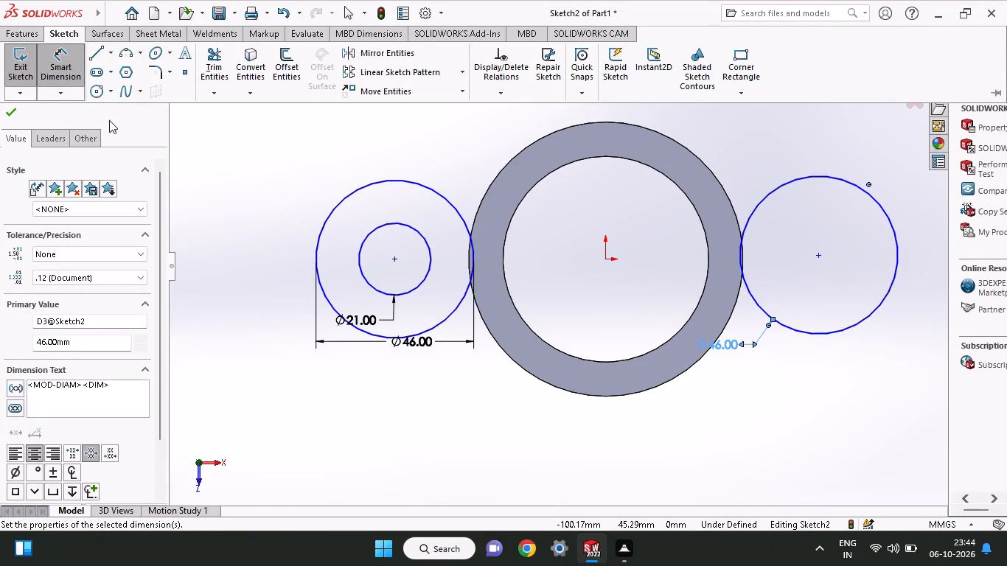
click(101, 91)
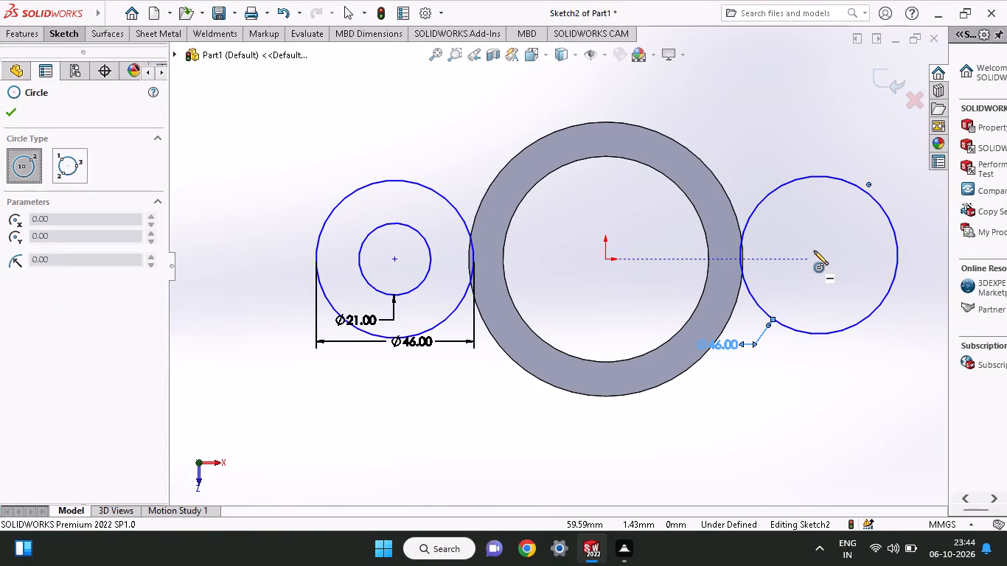
click(816, 253)
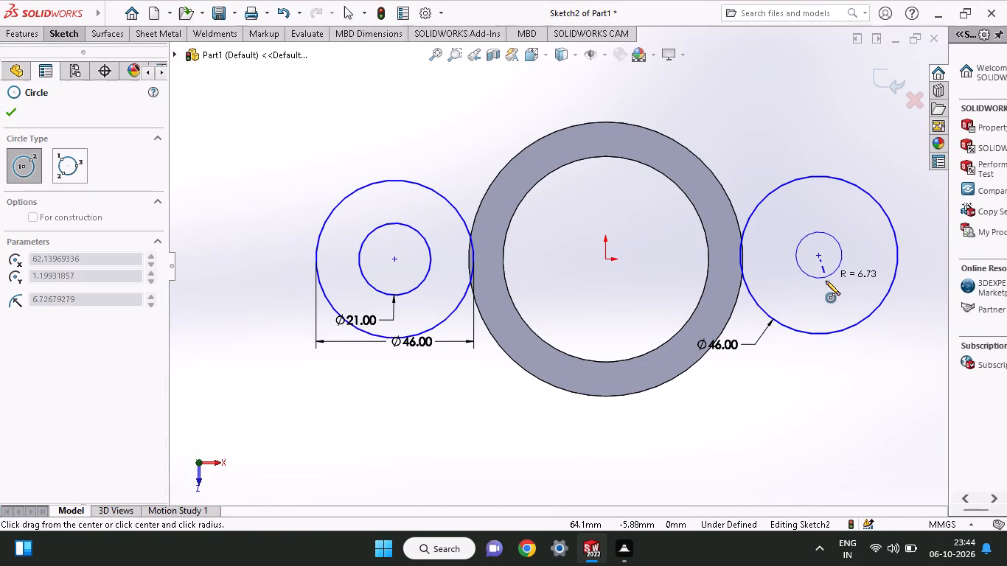
click(824, 286)
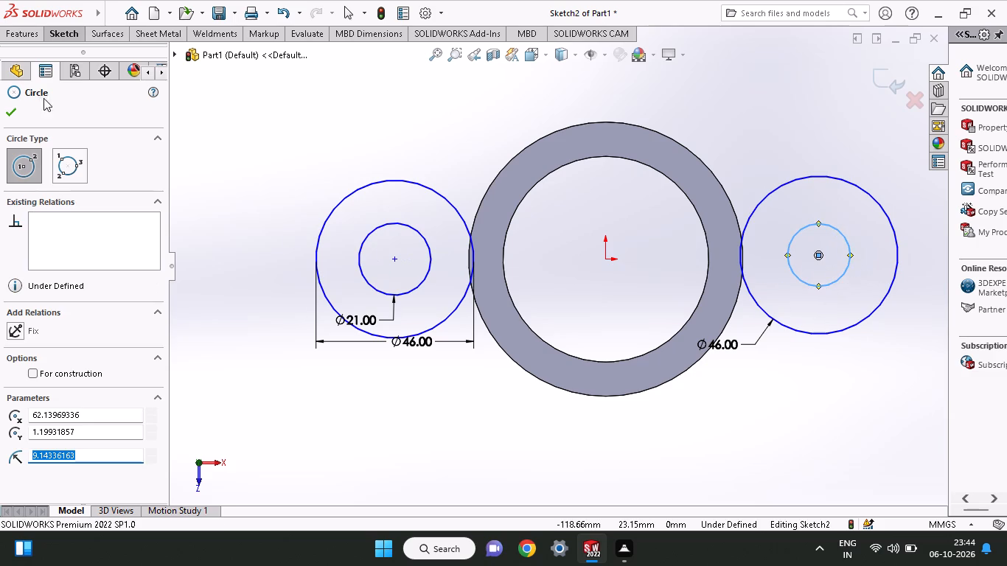
Dimension the inner concentric circle on the +X side to a 21 mm diameter.
click(61, 39)
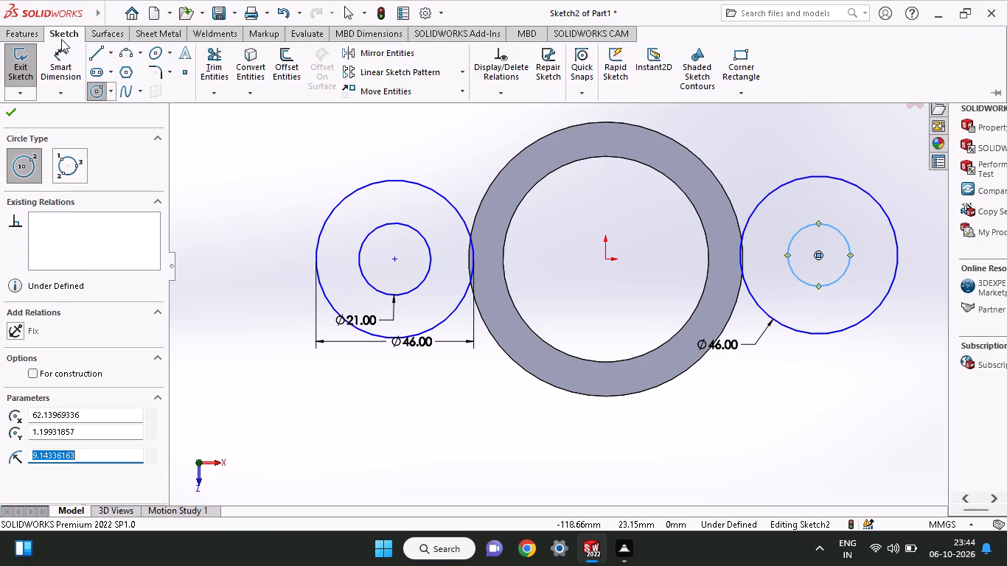
click(52, 53)
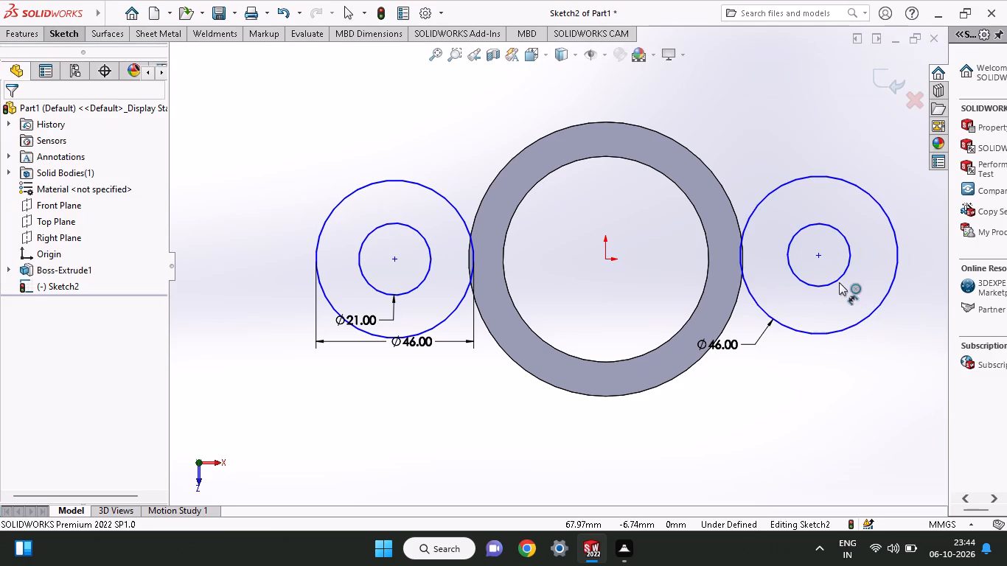
click(839, 280)
click(823, 346)
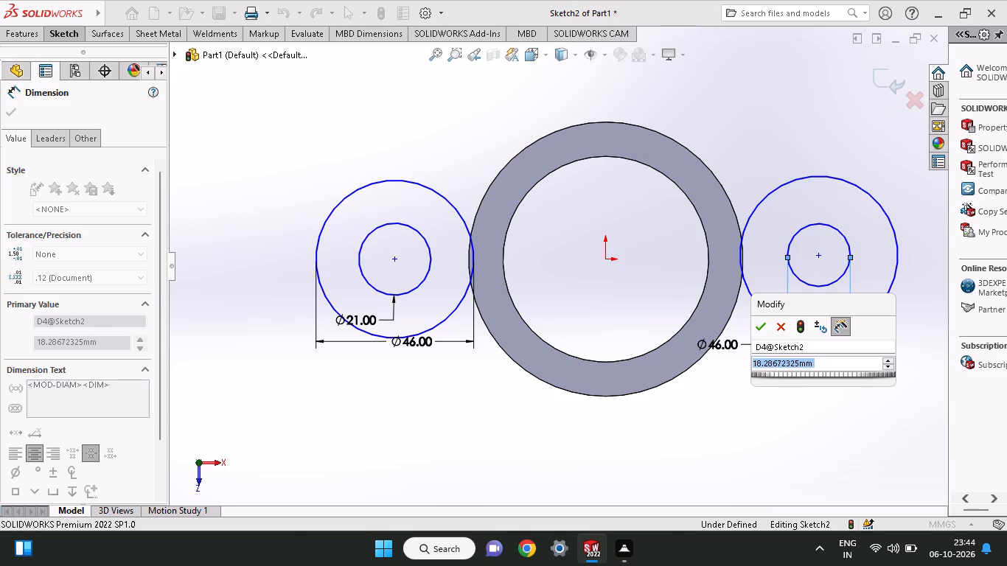
text(21)
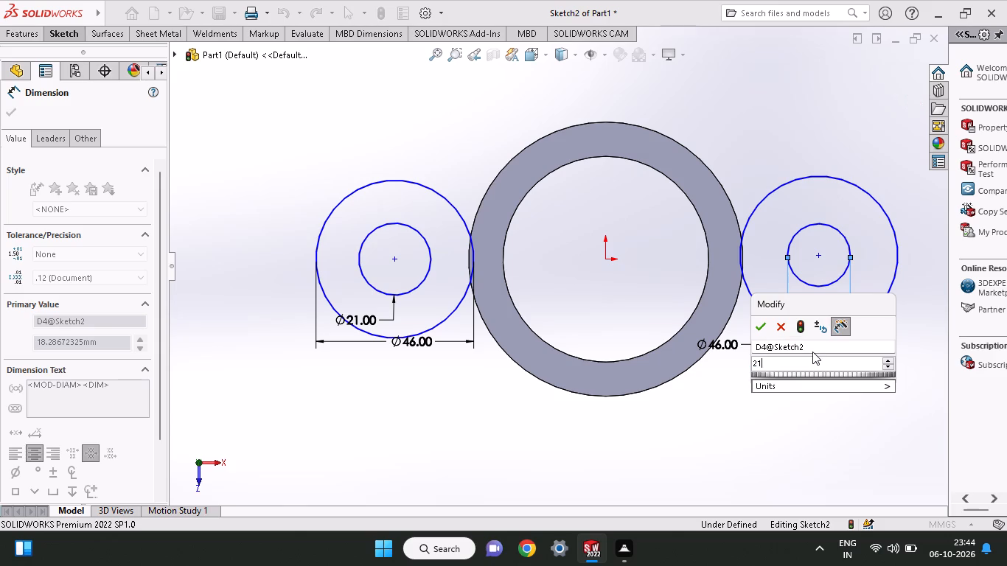
key(Return)
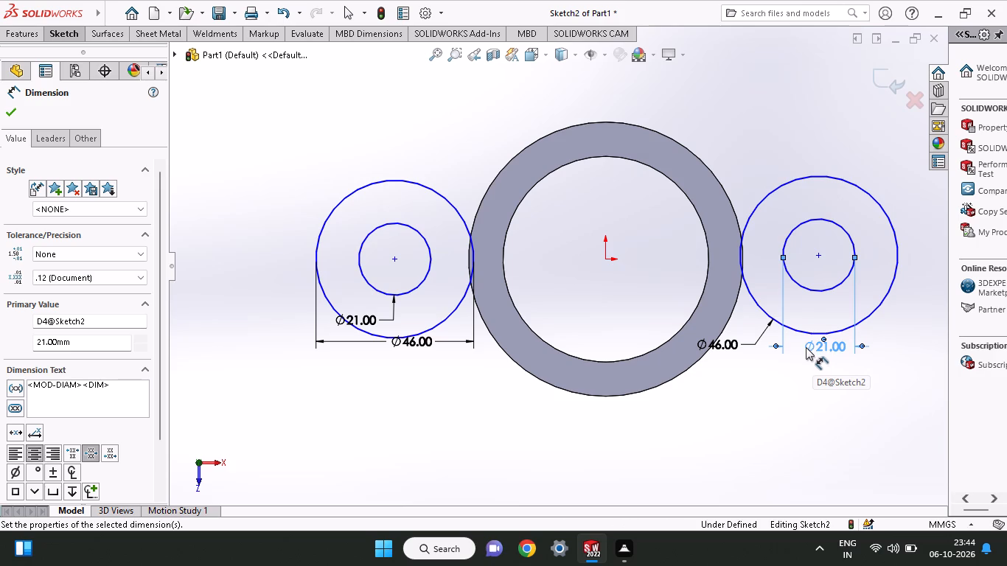
Draw a circle of about 19.6 mm radius centred at X 0 and about 22.9 mm from the origin on the +Z side.
click(72, 38)
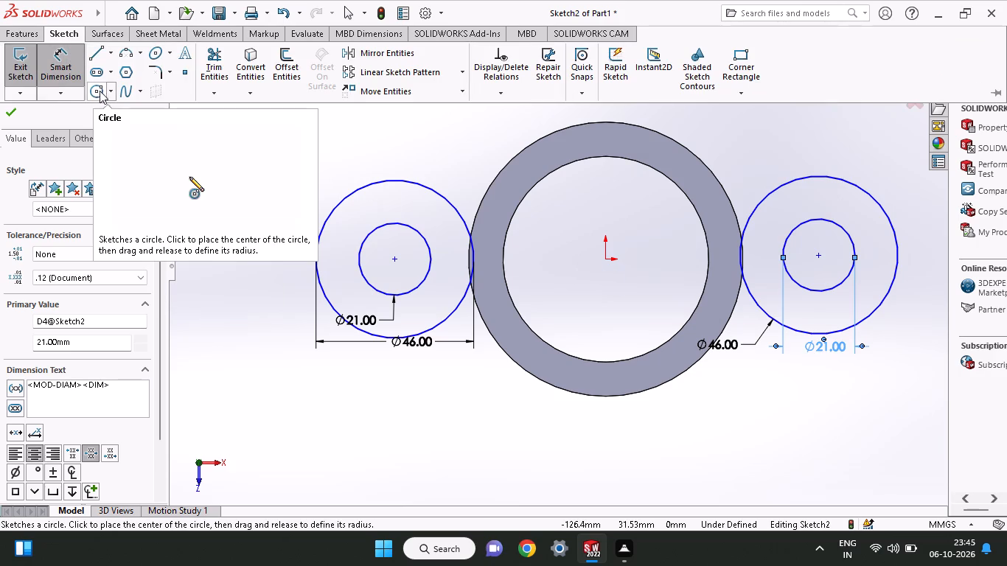
click(97, 91)
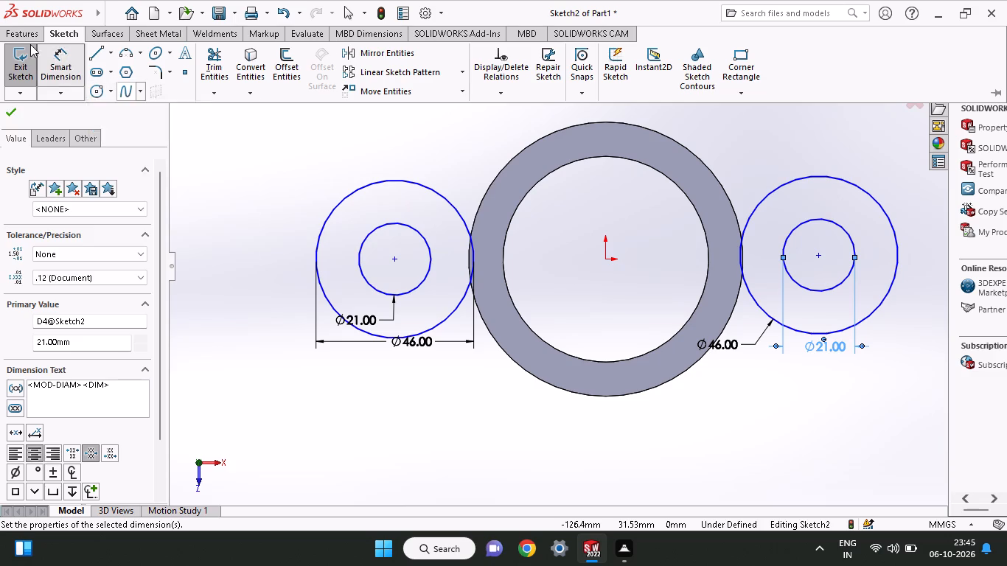
click(92, 91)
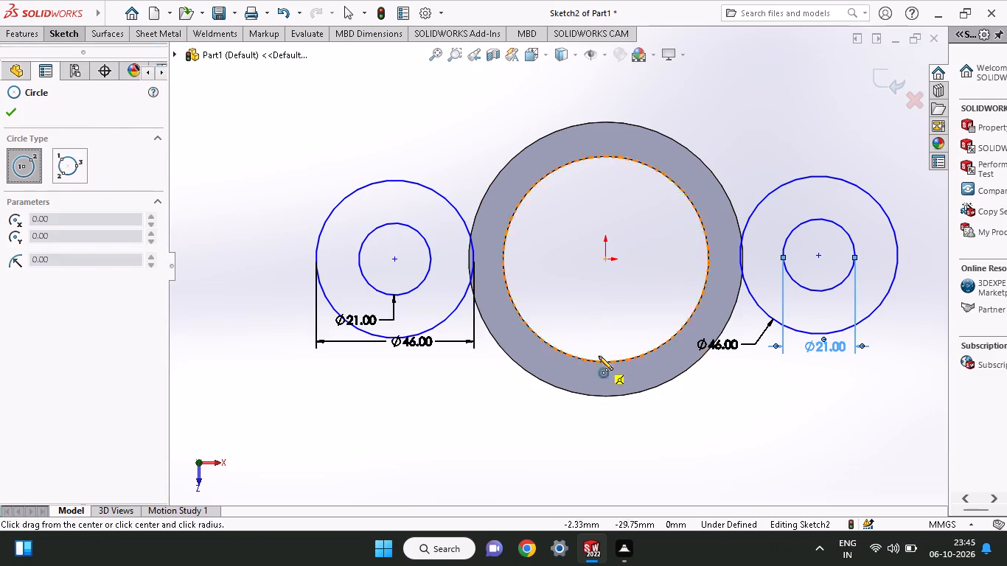
click(607, 338)
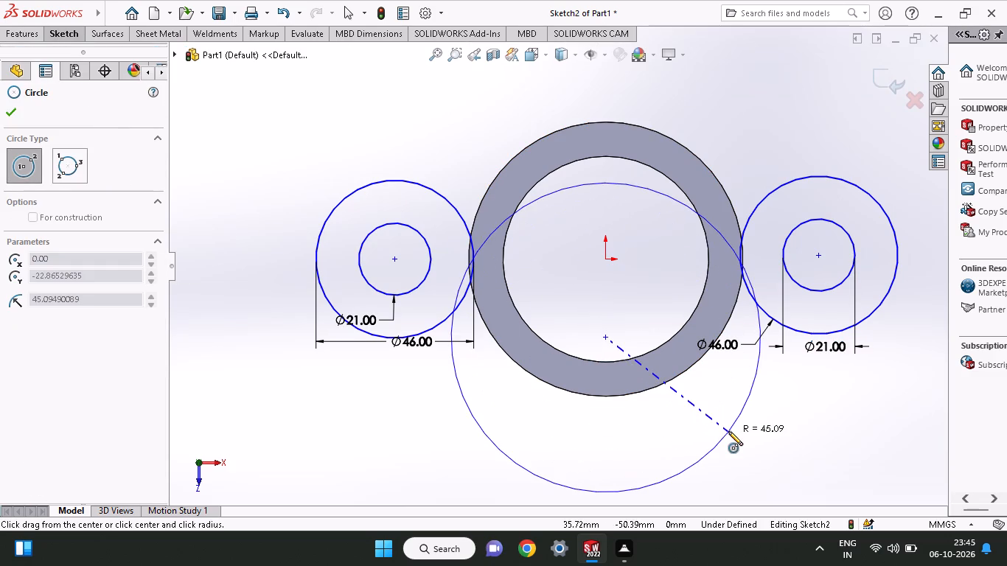
click(546, 308)
Dimension the new circle on the ring's +Z side to a 110 mm diameter.
click(50, 32)
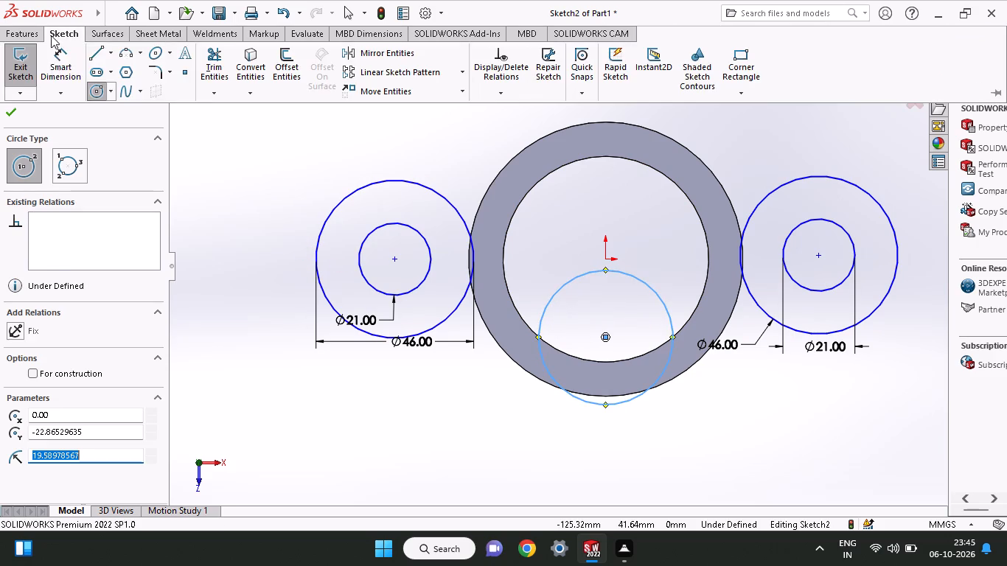
click(51, 64)
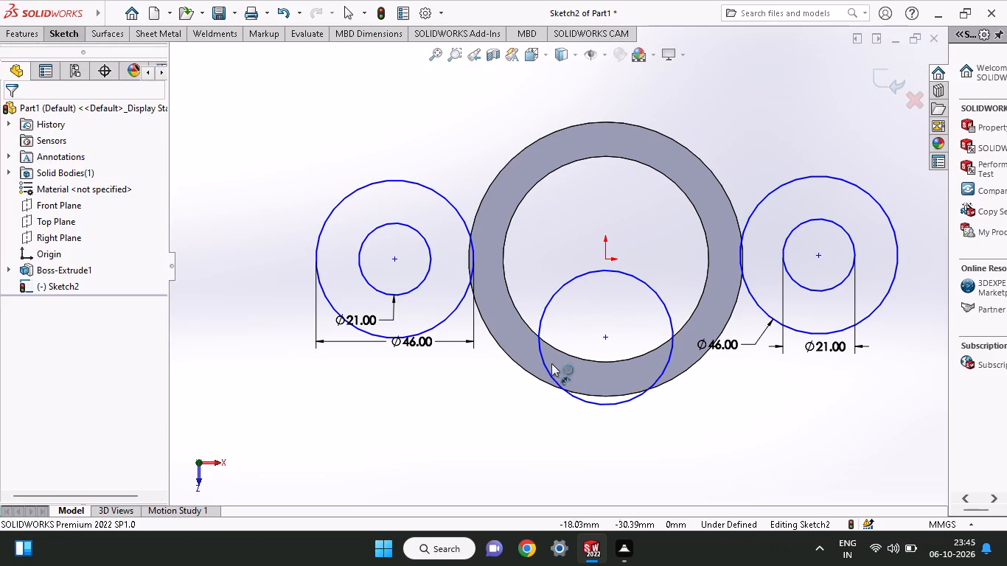
click(538, 359)
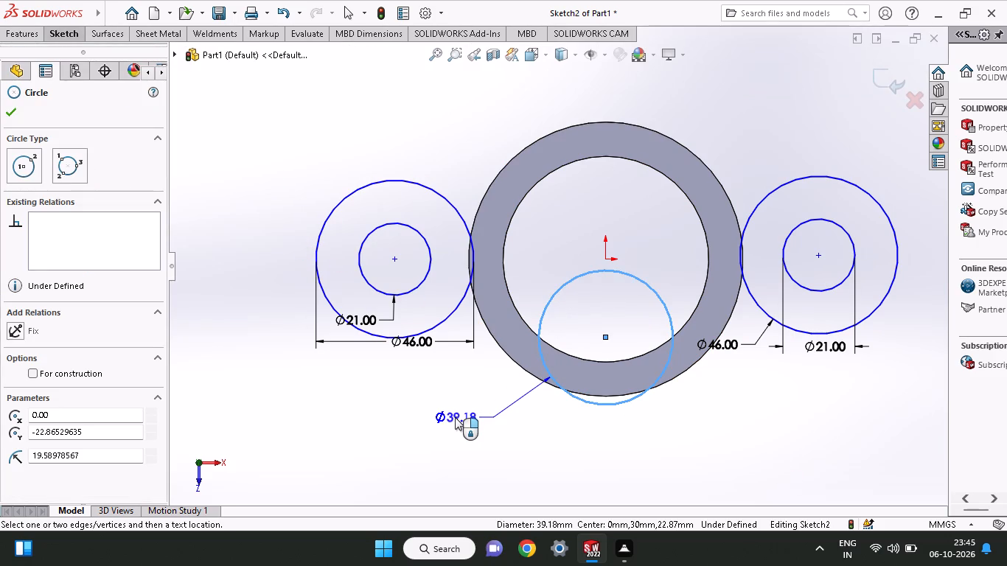
click(455, 417)
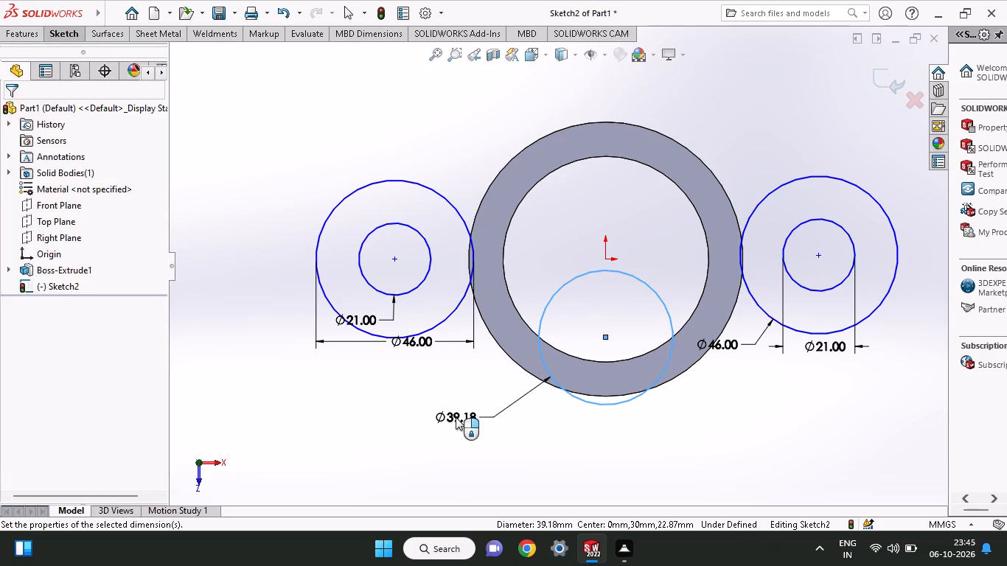
text(110)
key(Return)
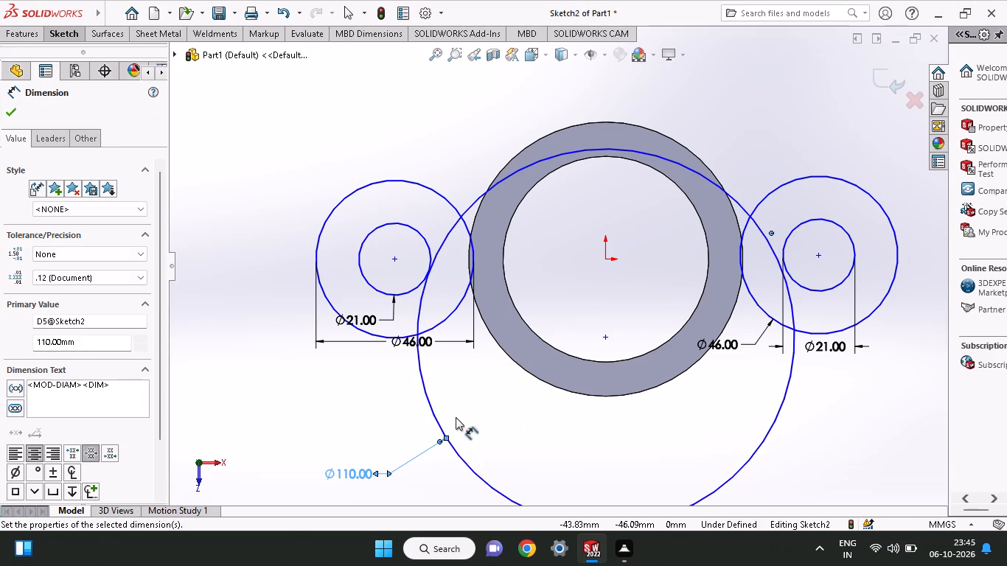
click(13, 108)
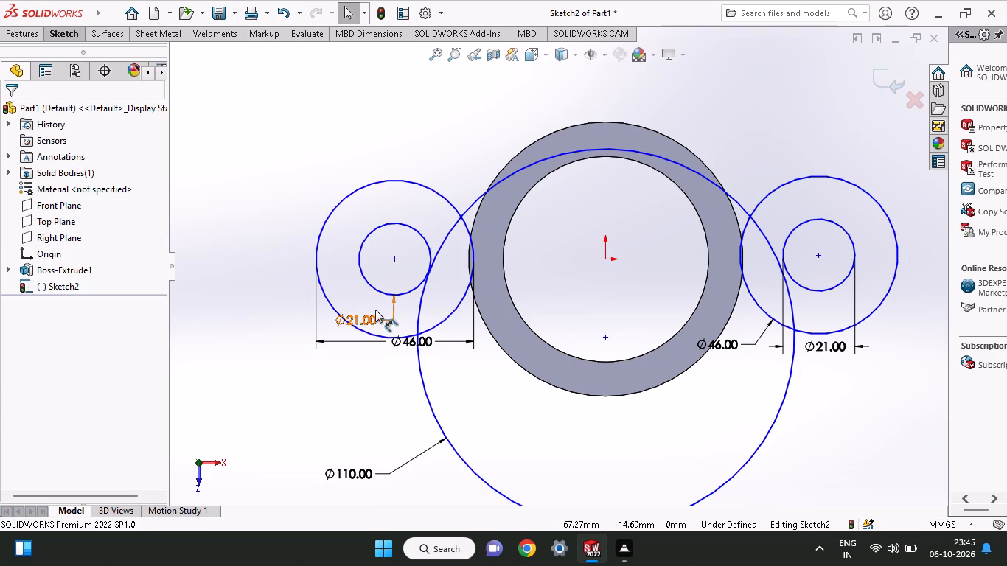
key(Escape)
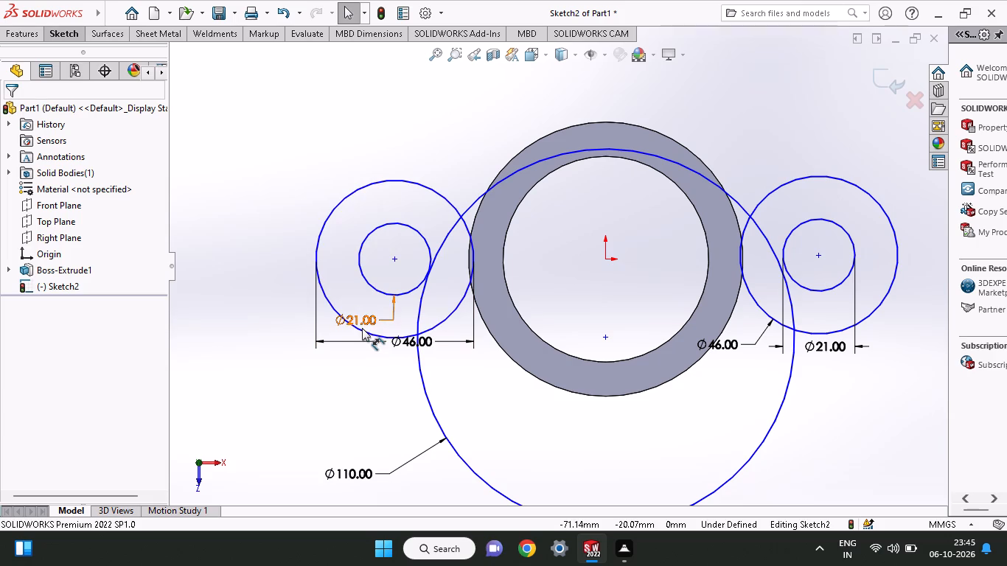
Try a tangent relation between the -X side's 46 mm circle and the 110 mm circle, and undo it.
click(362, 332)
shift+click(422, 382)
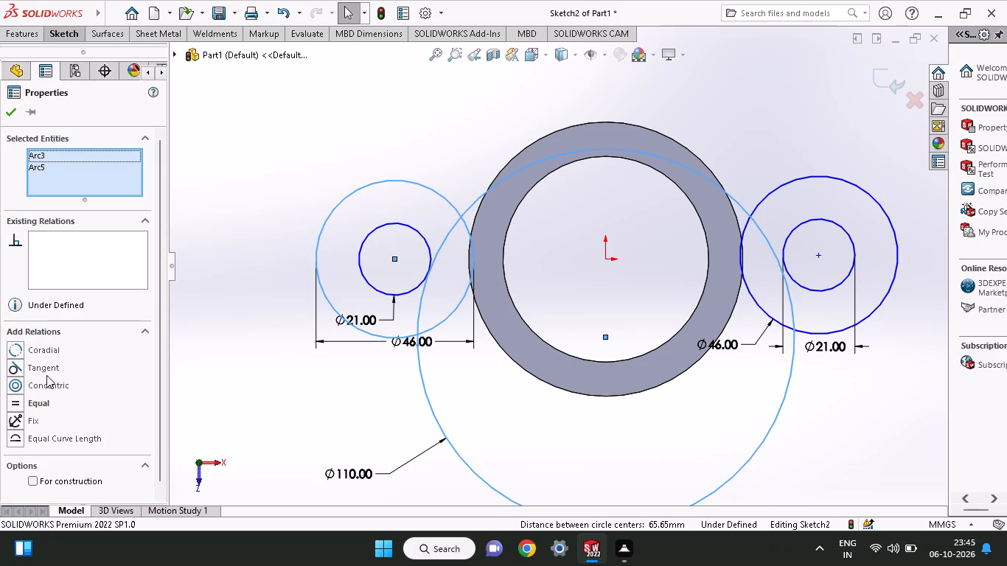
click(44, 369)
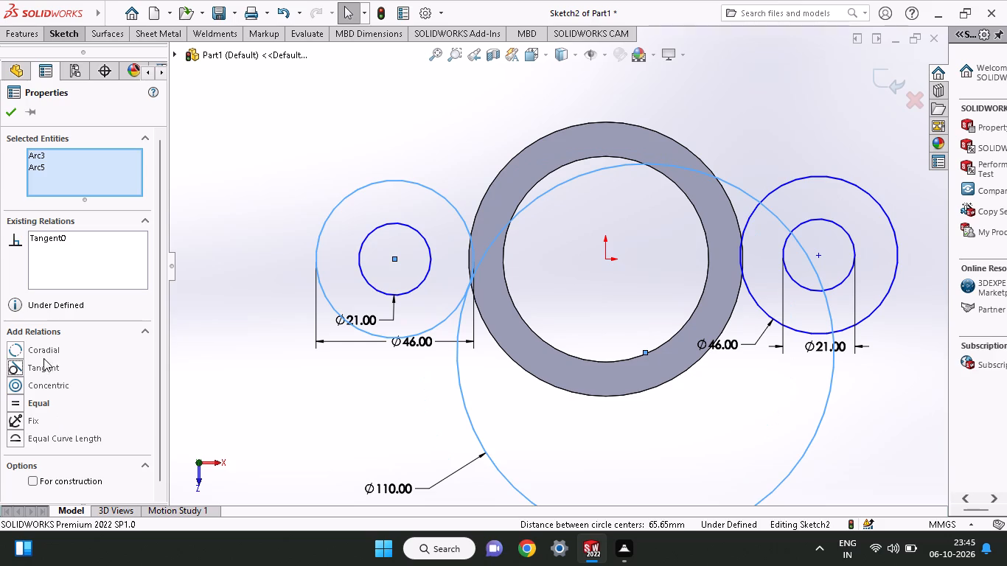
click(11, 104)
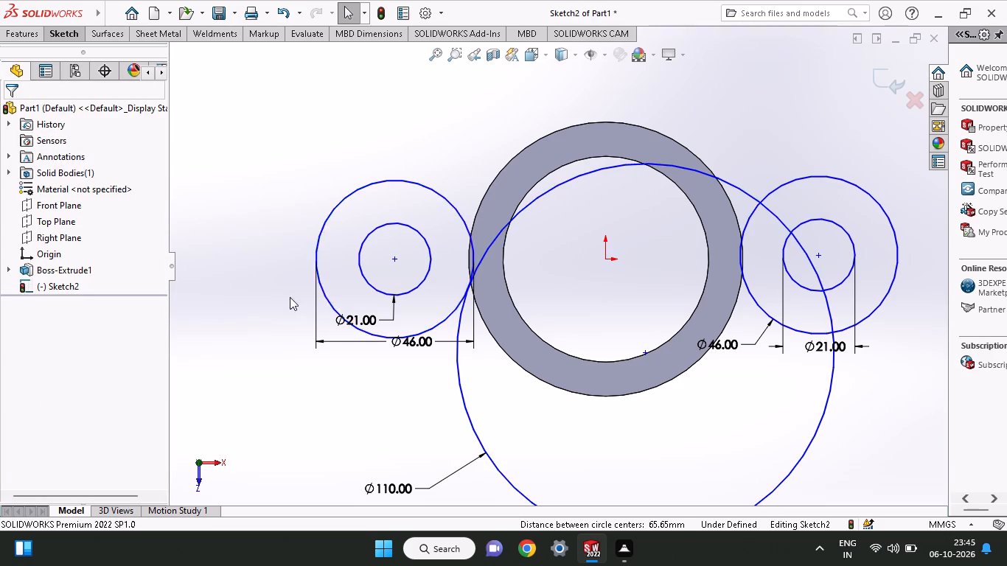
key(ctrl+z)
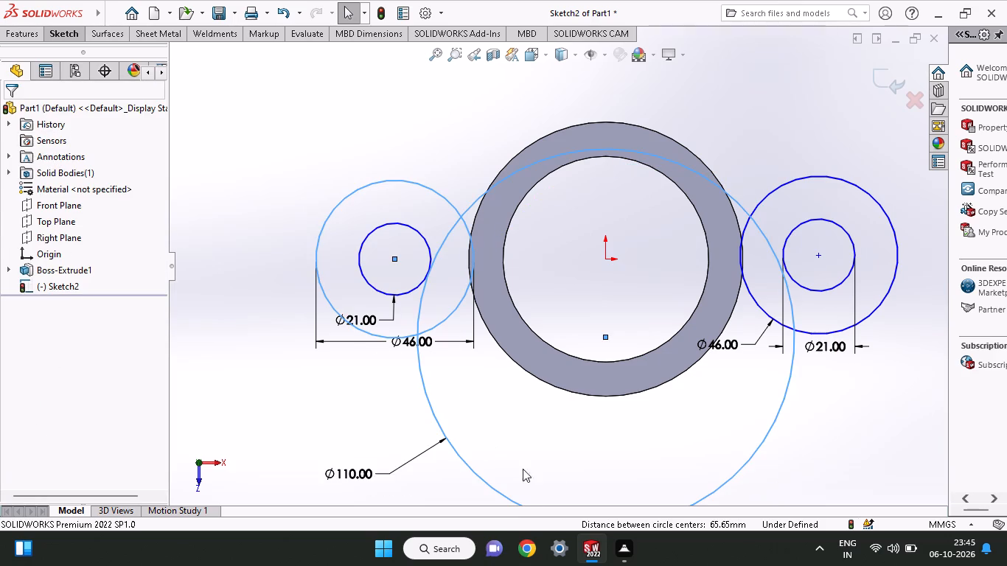
Move the 110 mm circle's centre to about X -1.7 mm, Y 15.2 mm in the sketch.
drag(605, 335, 604, 323)
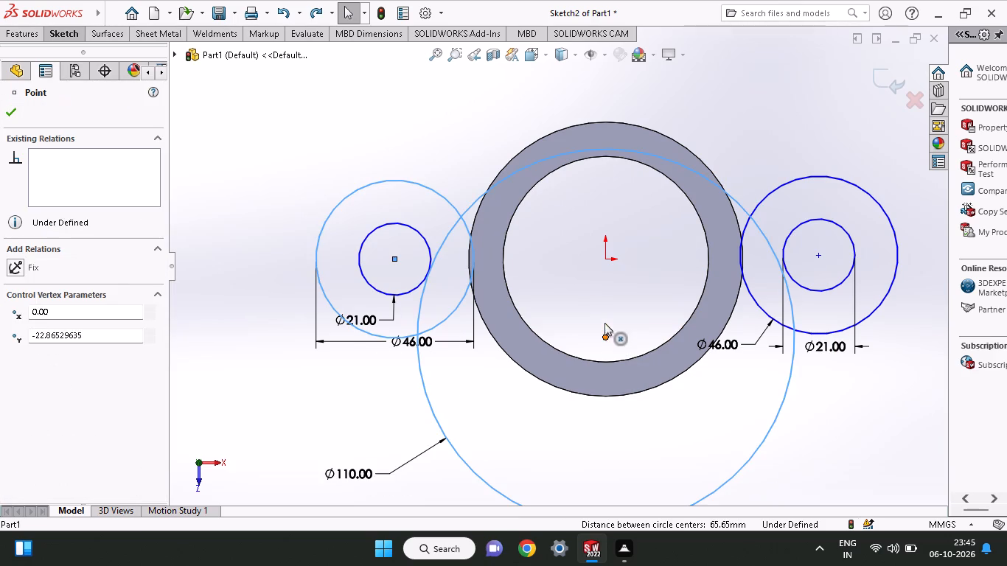
drag(604, 323, 600, 207)
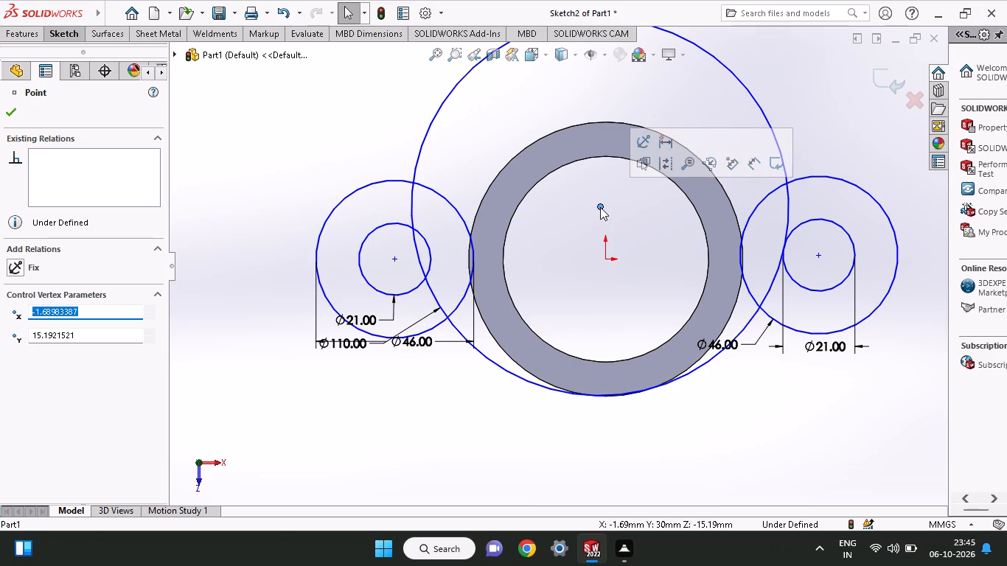
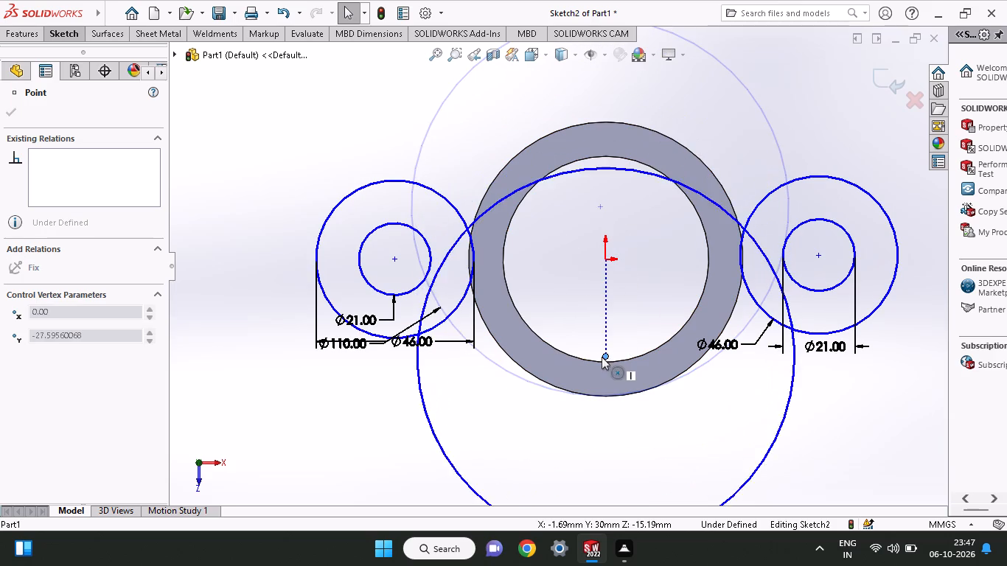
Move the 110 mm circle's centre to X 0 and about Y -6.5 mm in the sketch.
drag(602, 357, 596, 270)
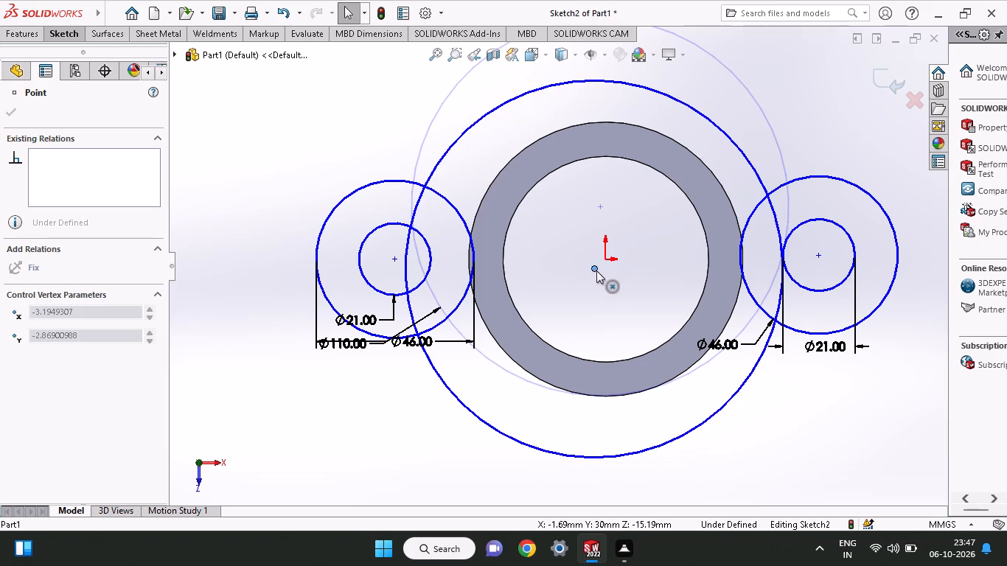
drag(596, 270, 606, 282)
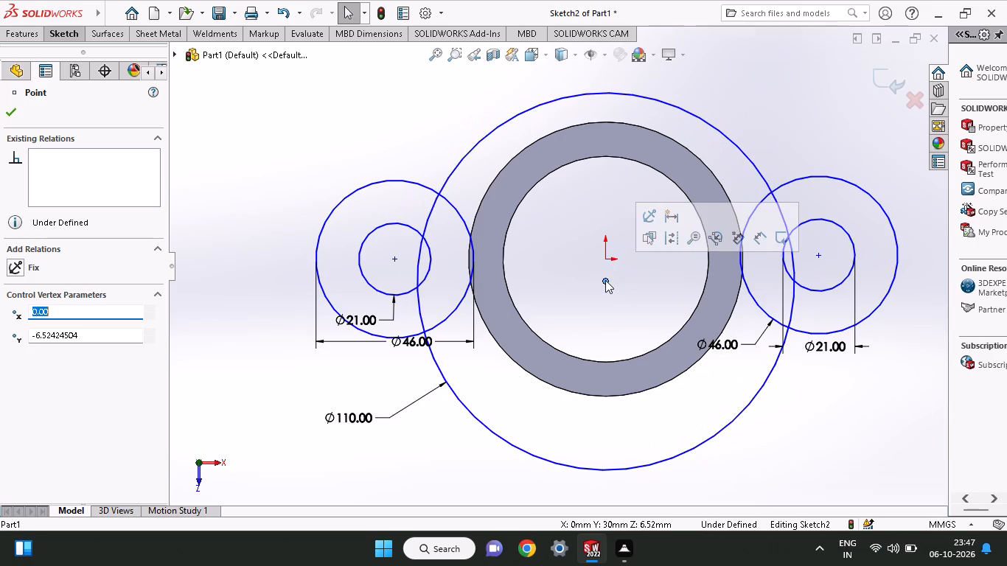
Delete the off-centre 110 mm circle from the sketch together with its diameter dimension.
right_click(605, 280)
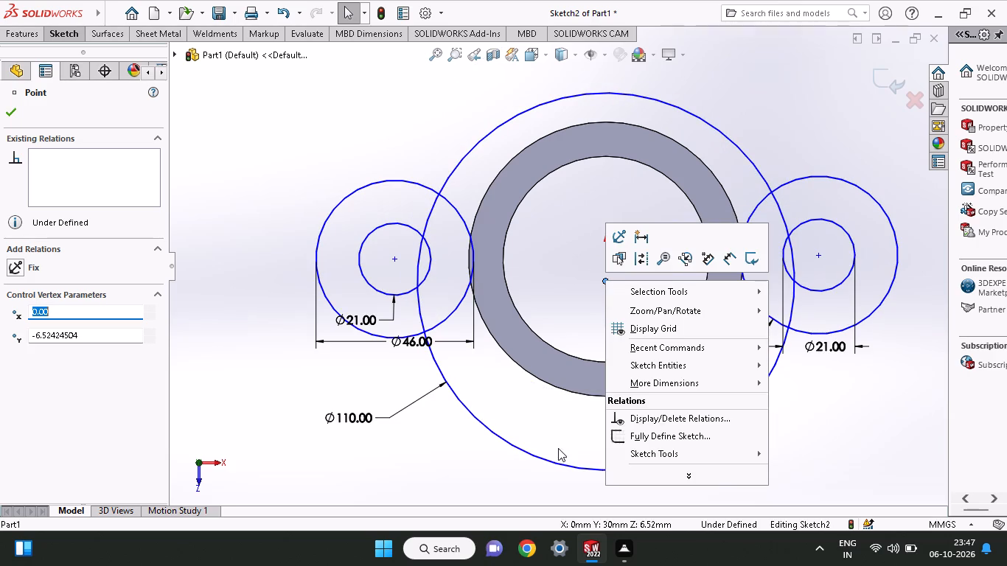
click(549, 462)
right_click(549, 462)
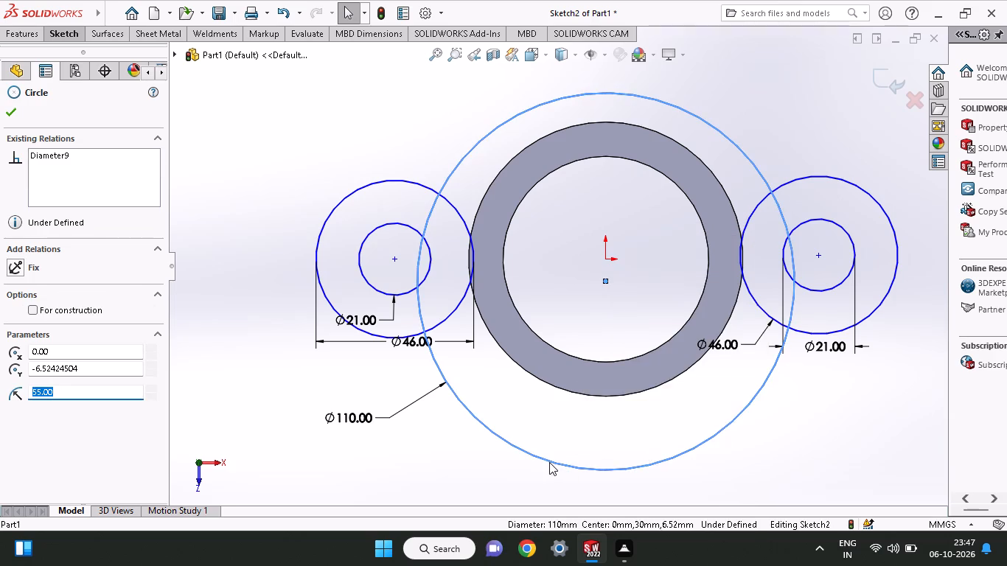
click(588, 498)
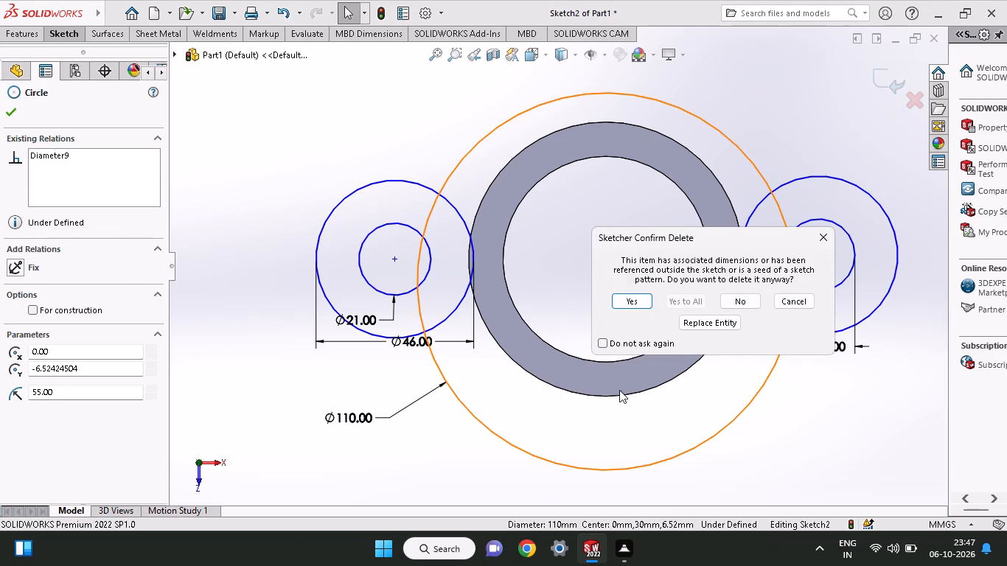
click(631, 299)
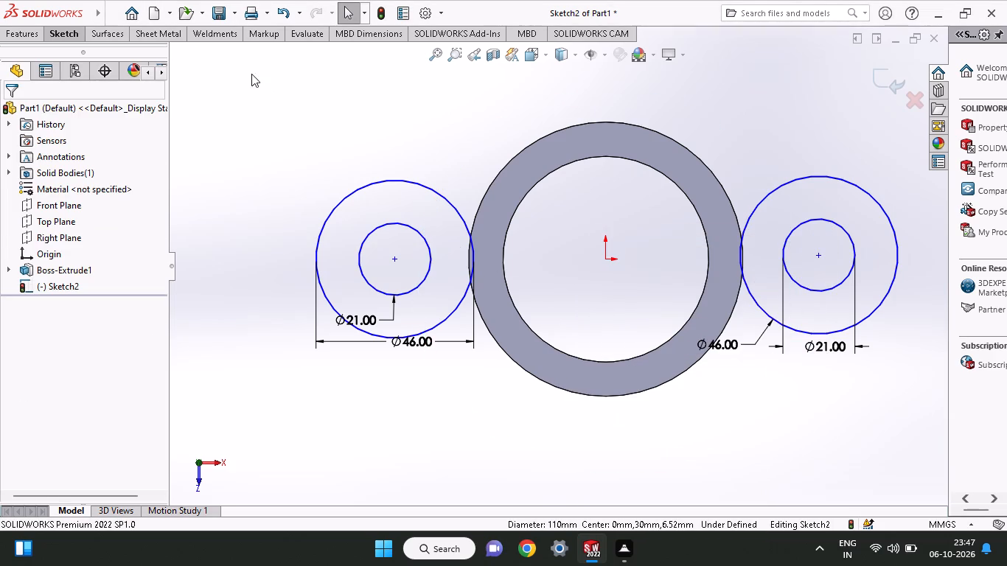
Draw a circle of about 54.5 mm radius centred on the origin, around the ring.
click(71, 40)
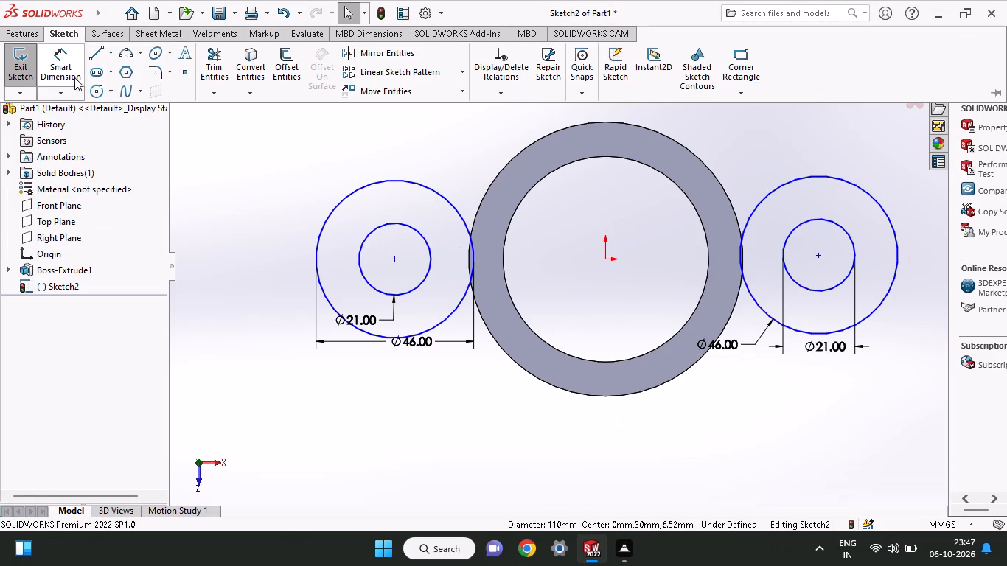
click(94, 97)
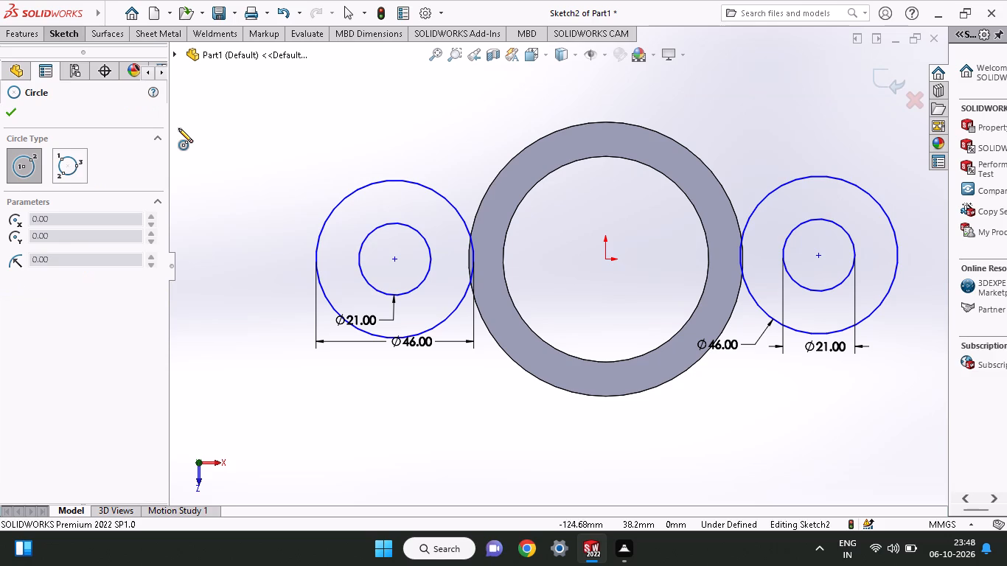
click(609, 263)
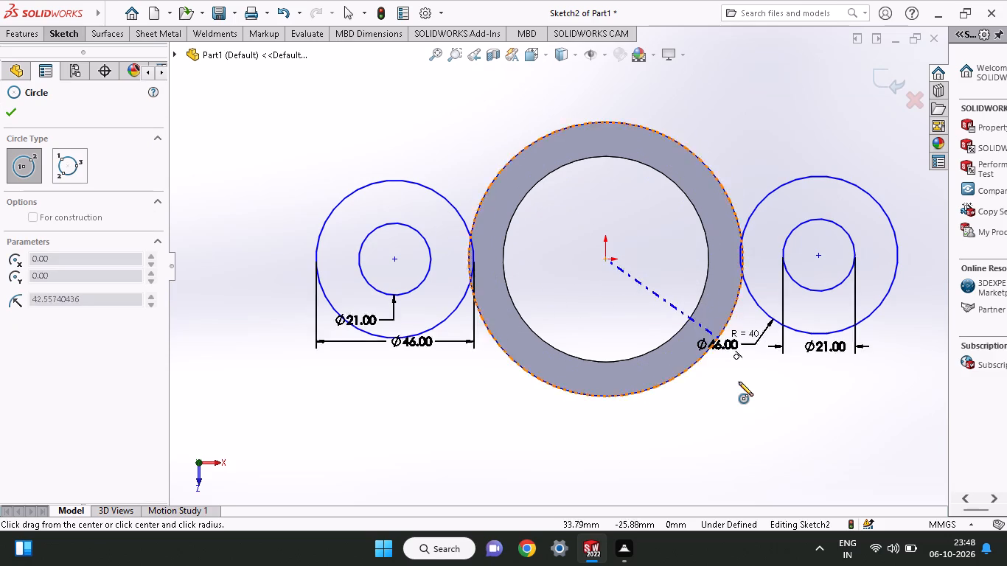
click(733, 396)
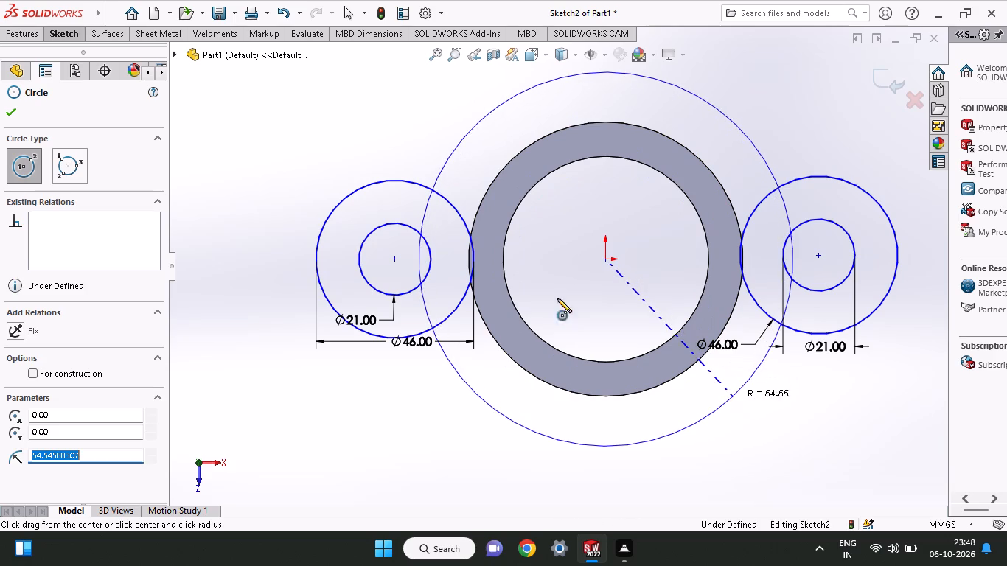
Dimension the new origin-centred circle to a 110 mm diameter.
click(72, 28)
click(60, 55)
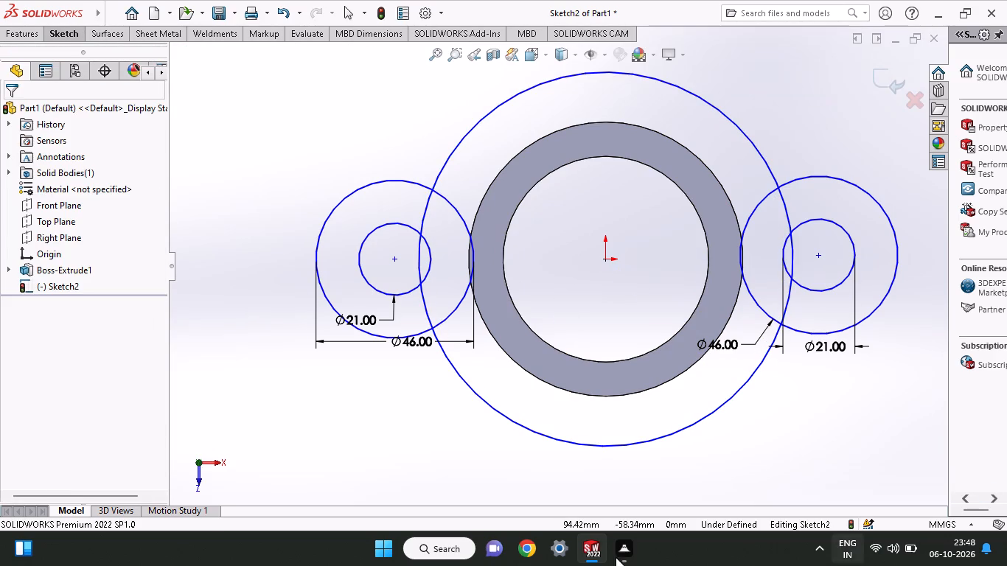
click(647, 442)
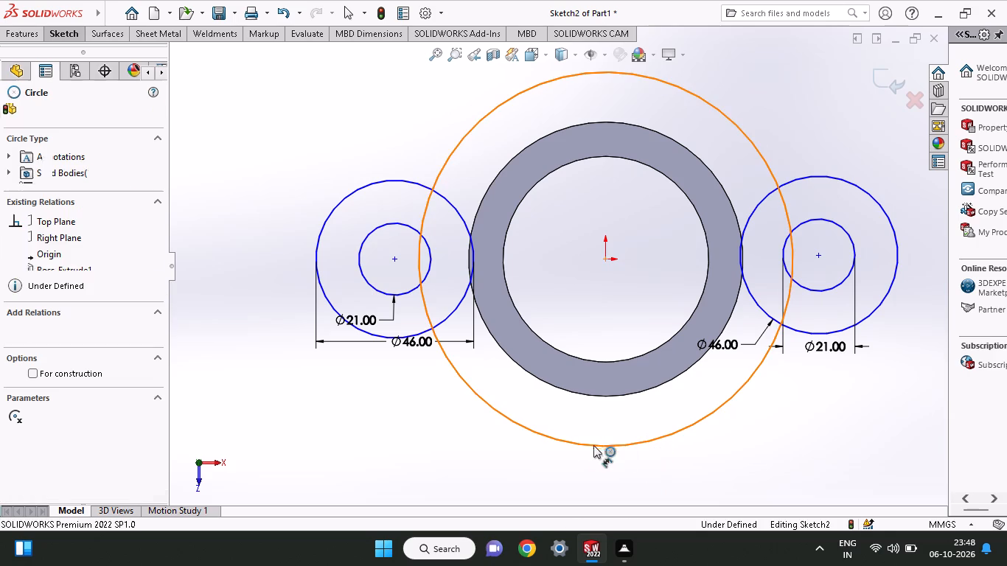
click(508, 449)
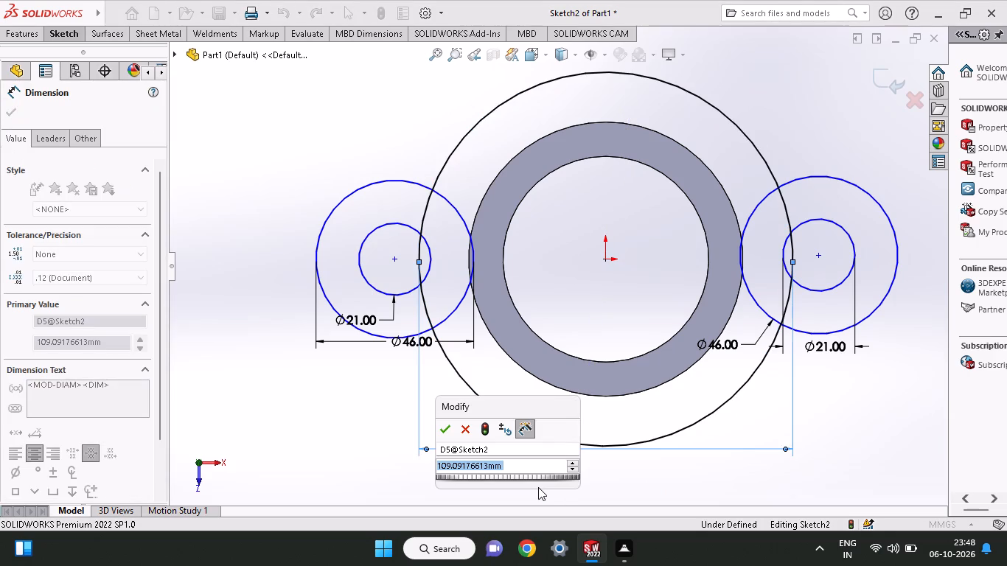
text(110)
key(Return)
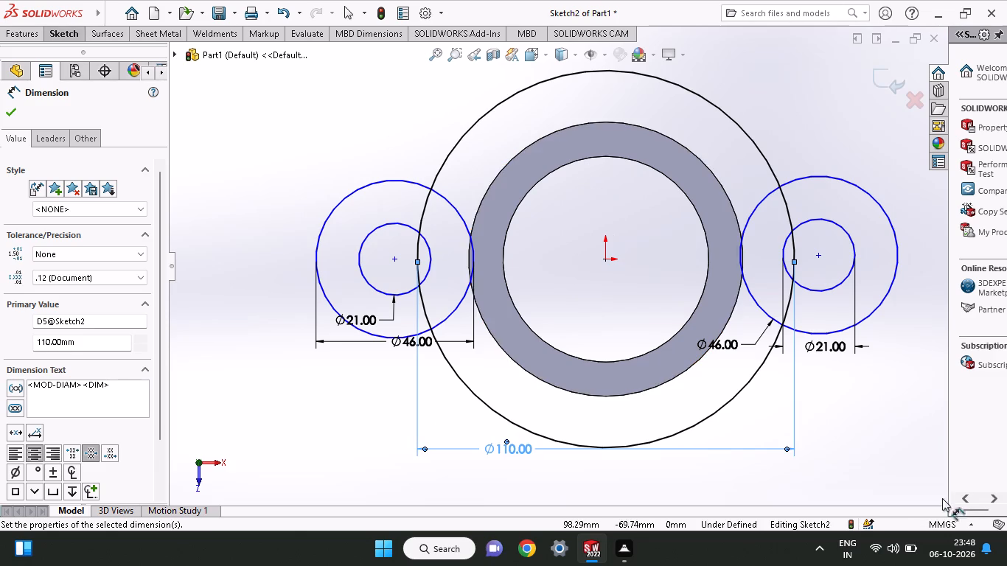
Sketch a slanted line about 91 mm long on the +Z side, from near the -X boss circle past the 110 mm circle.
click(65, 32)
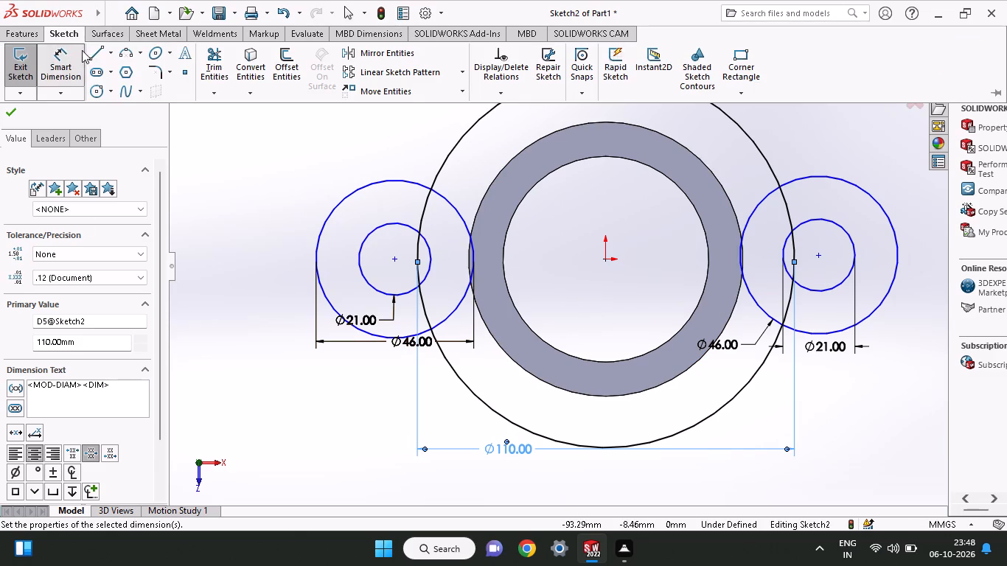
click(98, 57)
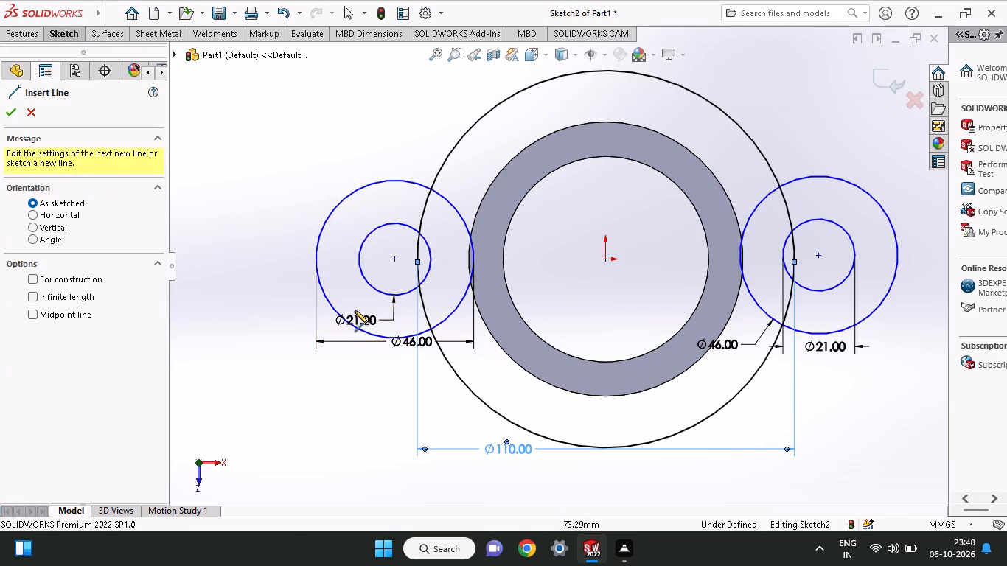
click(328, 321)
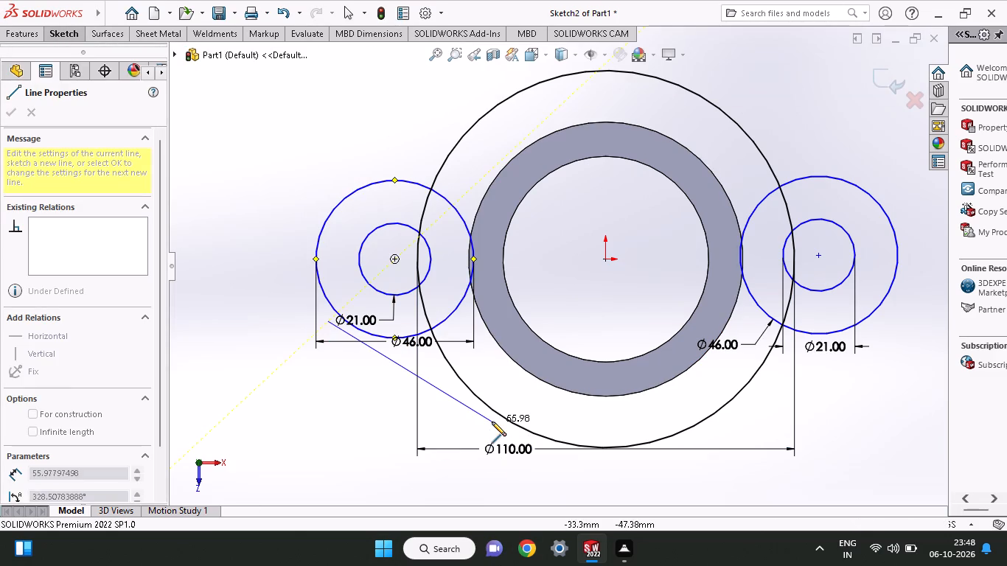
click(597, 479)
right_click(570, 415)
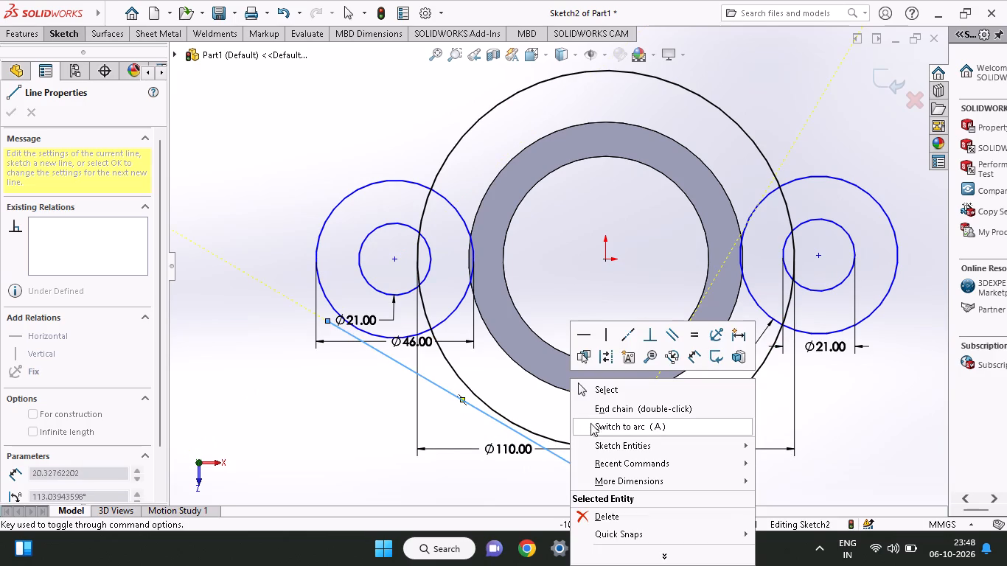
click(590, 394)
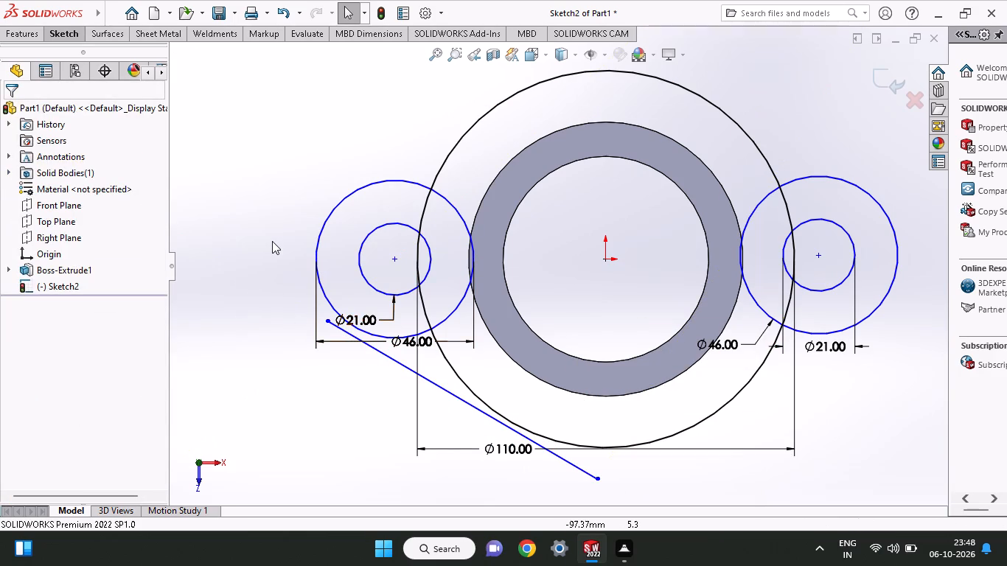
key(Escape)
key(Escape)
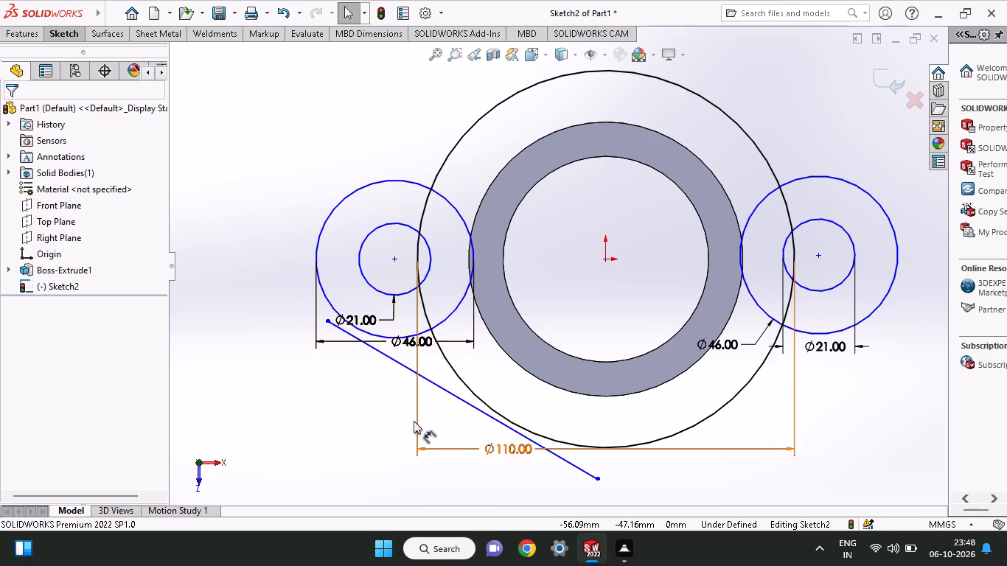
key(Escape)
key(Escape)
key(Escape)
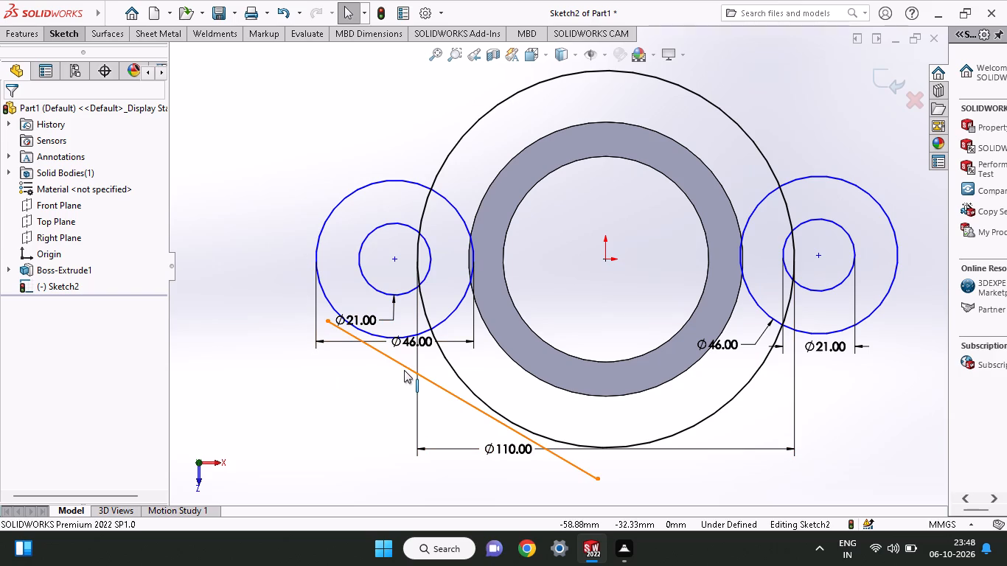
Add a tangent relation between the slanted line and the -X side's 46 mm circle.
click(404, 370)
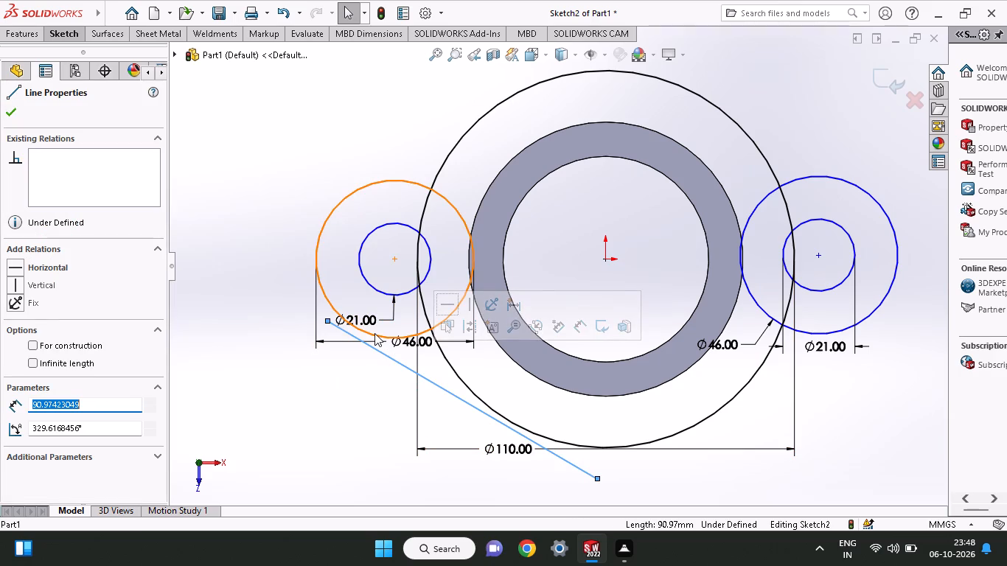
shift+click(374, 333)
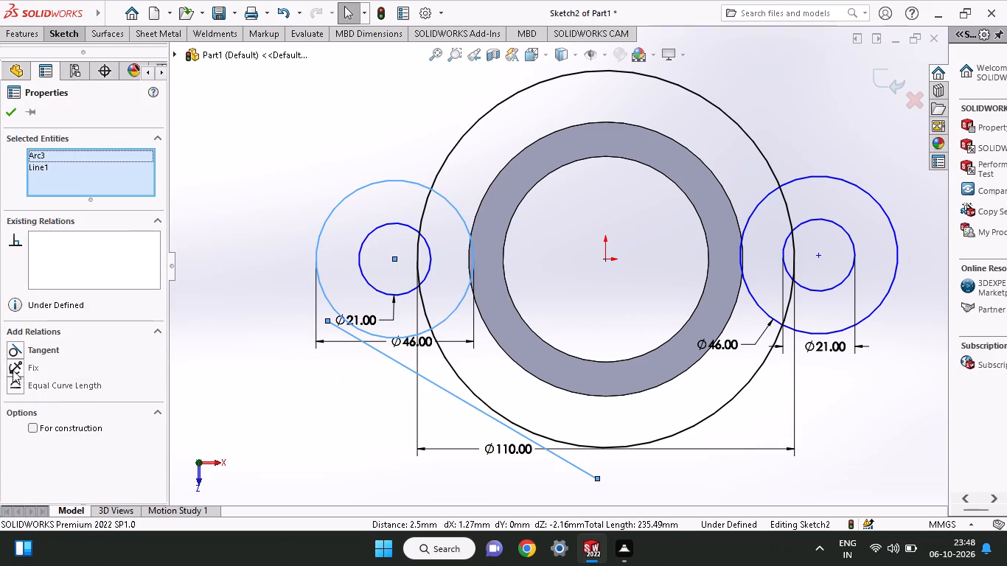
click(34, 349)
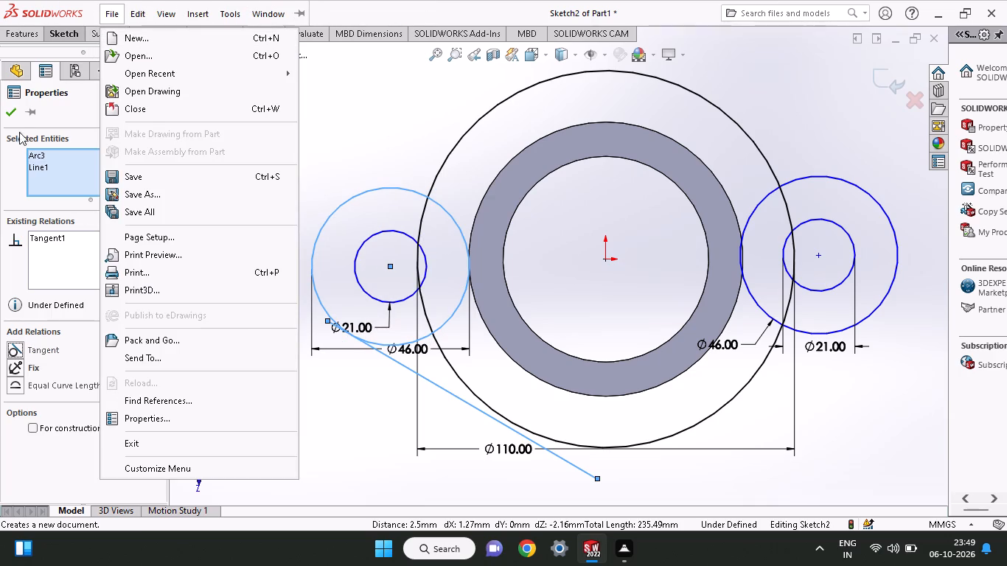
click(12, 115)
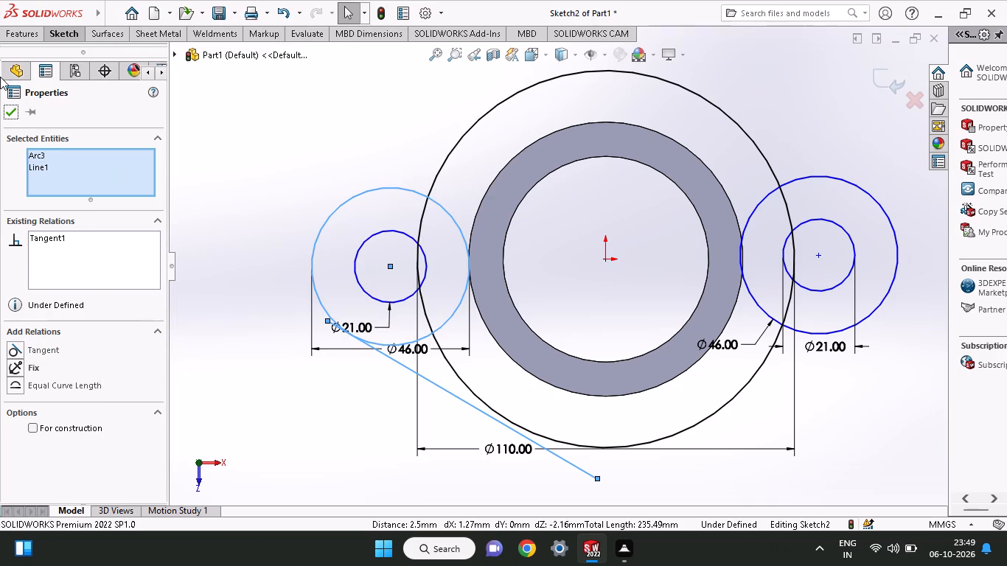
click(8, 117)
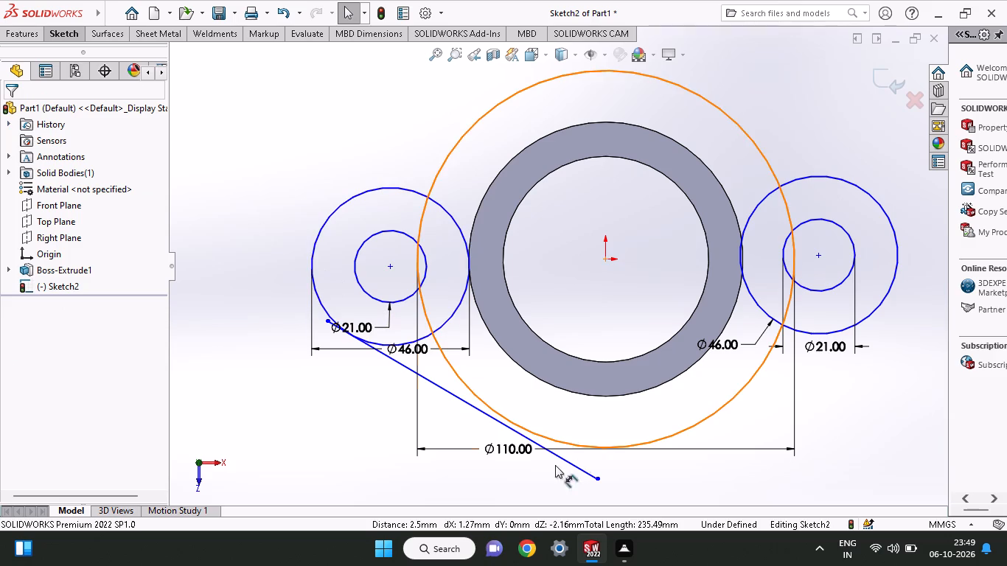
Add a tangent relation between the slanted line and the 110 mm circle.
click(565, 464)
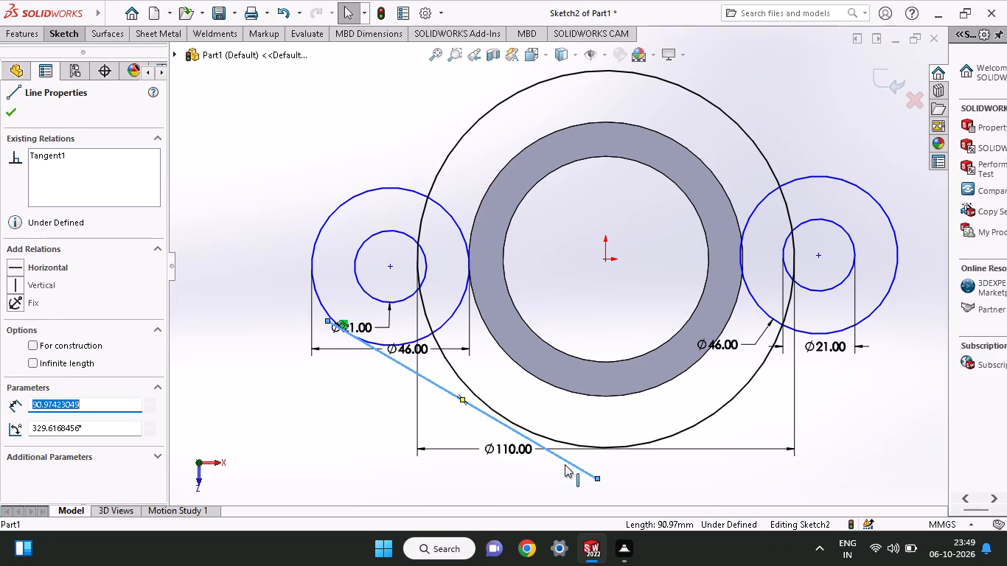
shift+click(564, 441)
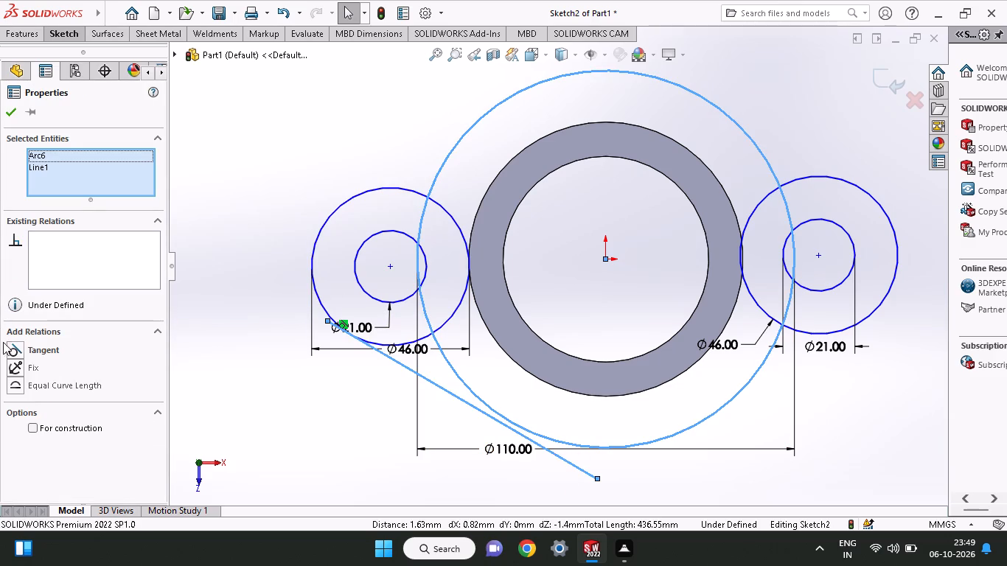
click(24, 352)
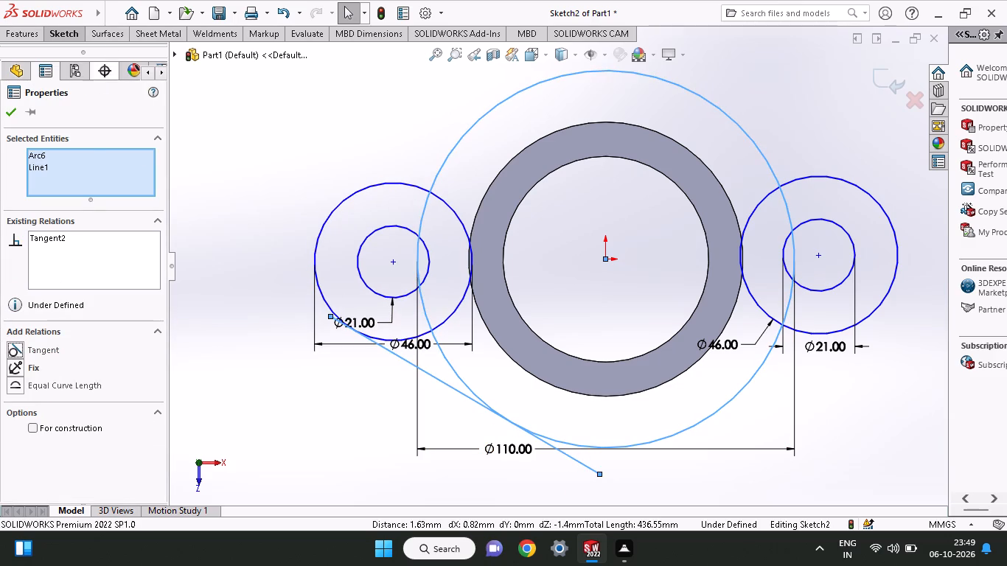
click(5, 105)
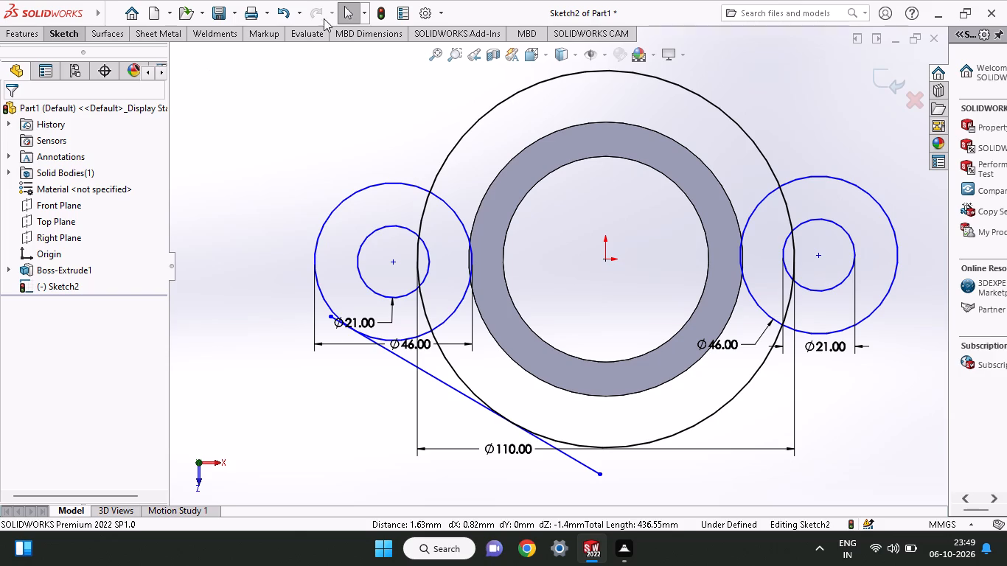
Trim both overhanging ends of the slanted line back to its tangent points on the 46 mm and 110 mm circles with Power trim.
click(74, 35)
click(206, 57)
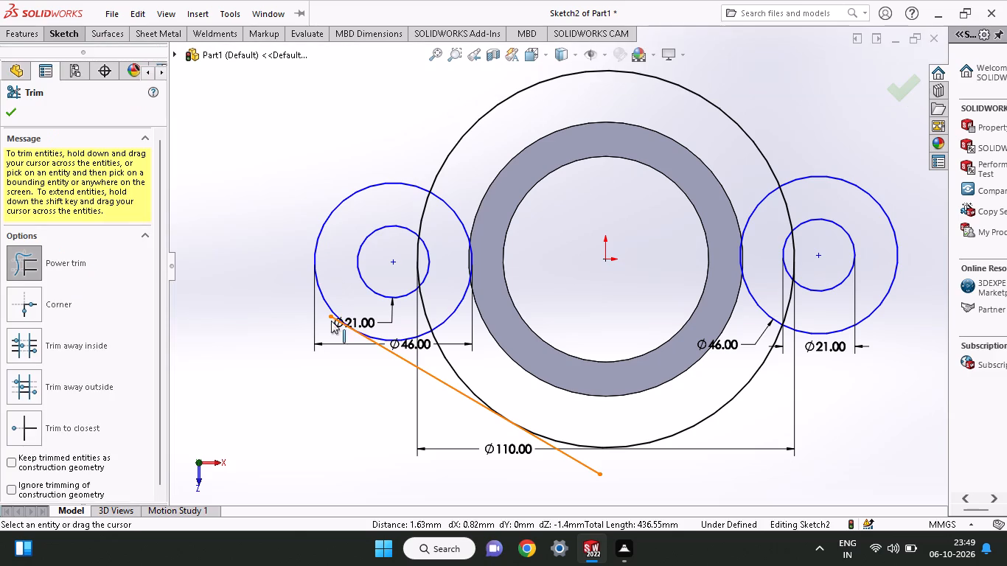
ctrl+scroll(330, 321, up, 2)
ctrl+scroll(425, 307, down, 10)
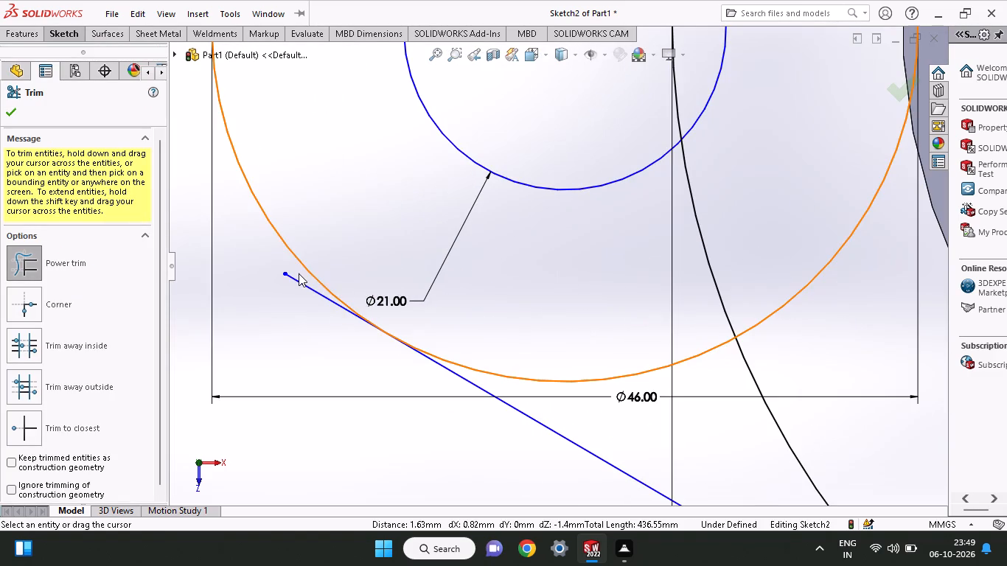
drag(299, 273, 297, 301)
ctrl+scroll(356, 305, up, 4)
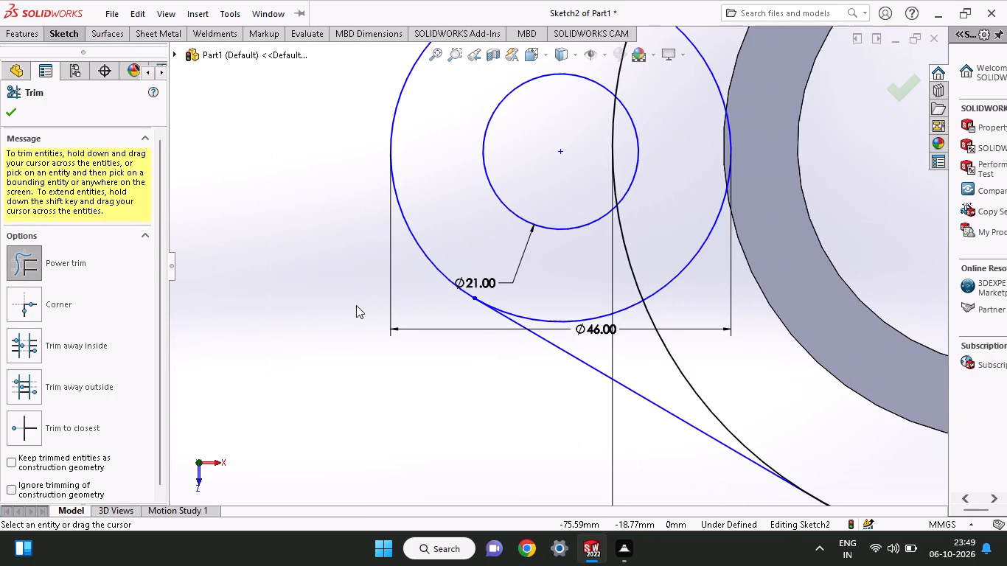
ctrl+scroll(426, 335, up, 4)
drag(770, 411, 756, 429)
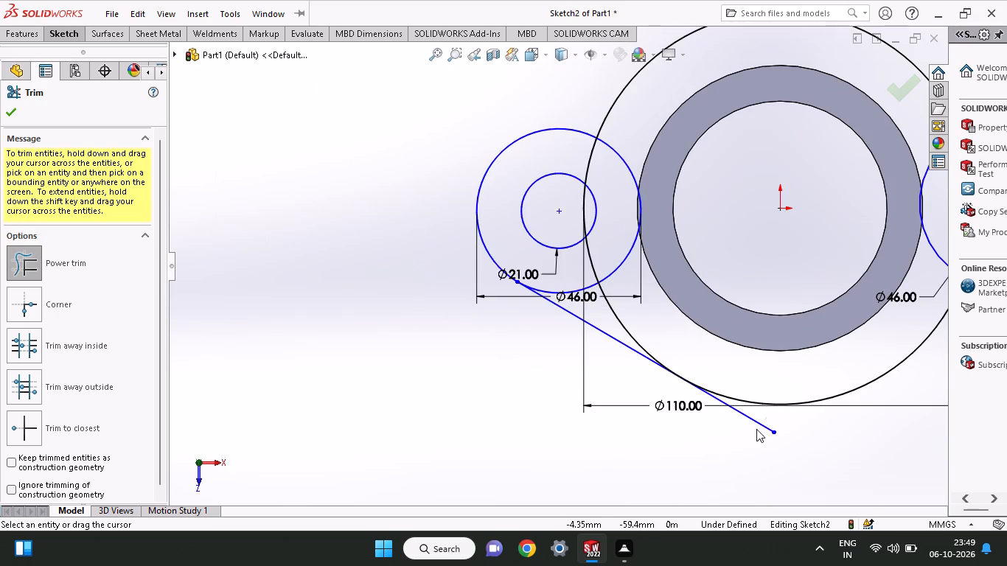
drag(756, 429, 755, 432)
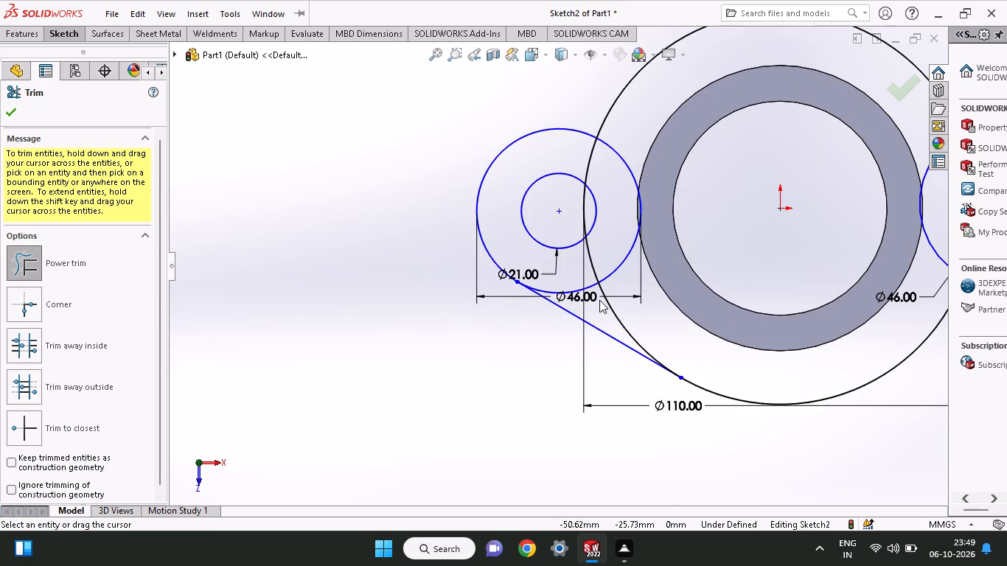
Sketch a slanted line about 105 mm long on the +Z side, from below the 110 mm circle past the +X boss circle.
ctrl+scroll(599, 300, up, 8)
ctrl+scroll(599, 300, down, 1)
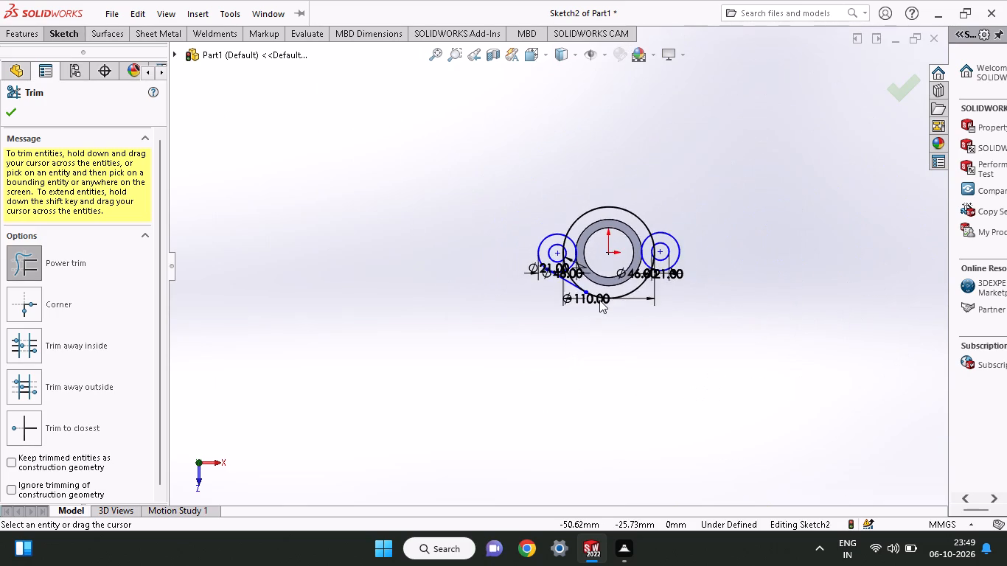
ctrl+scroll(599, 300, down, 5)
ctrl+scroll(634, 180, down, 3)
ctrl+scroll(635, 179, up, 4)
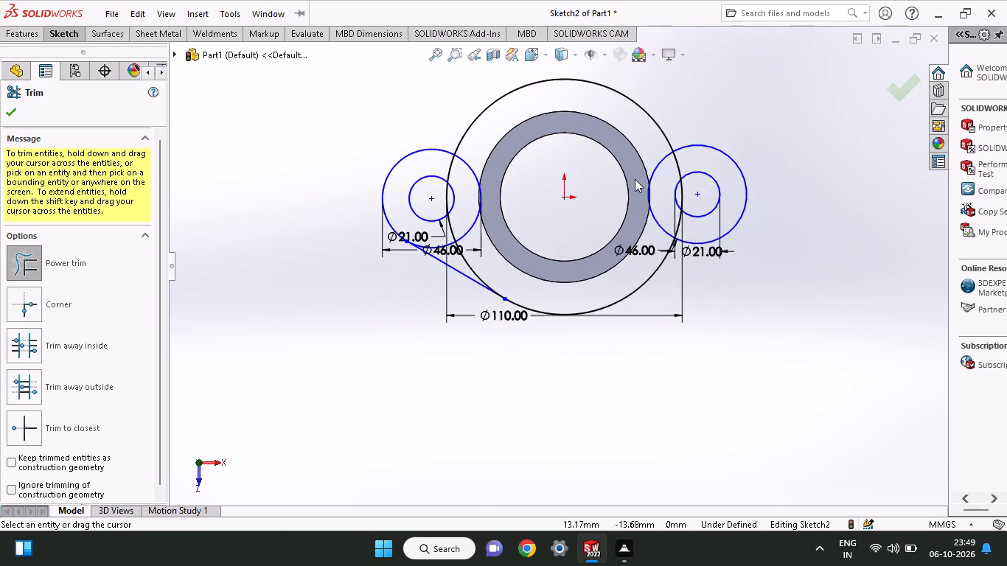
ctrl+scroll(635, 179, up, 1)
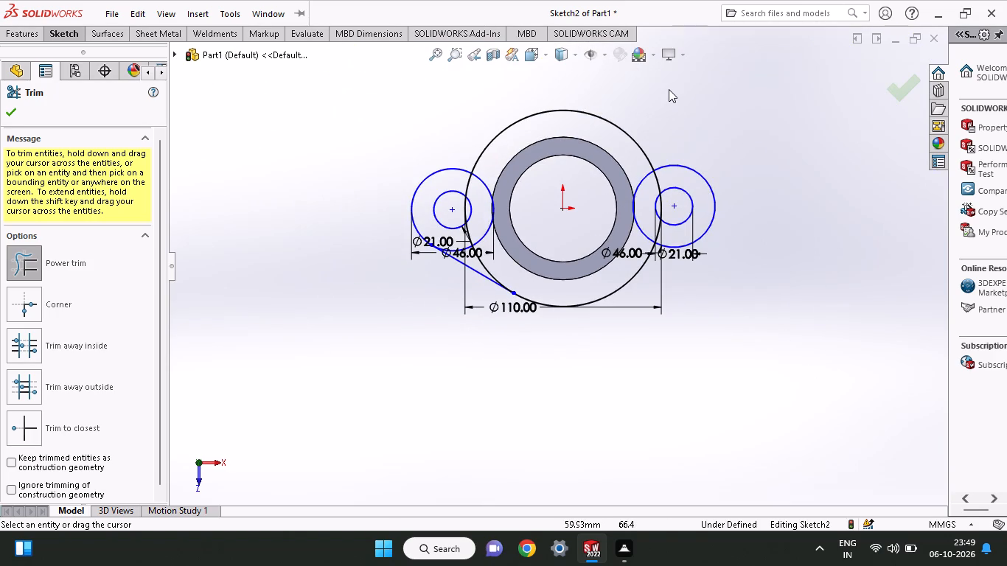
ctrl+scroll(669, 89, up, 1)
ctrl+scroll(669, 89, down, 3)
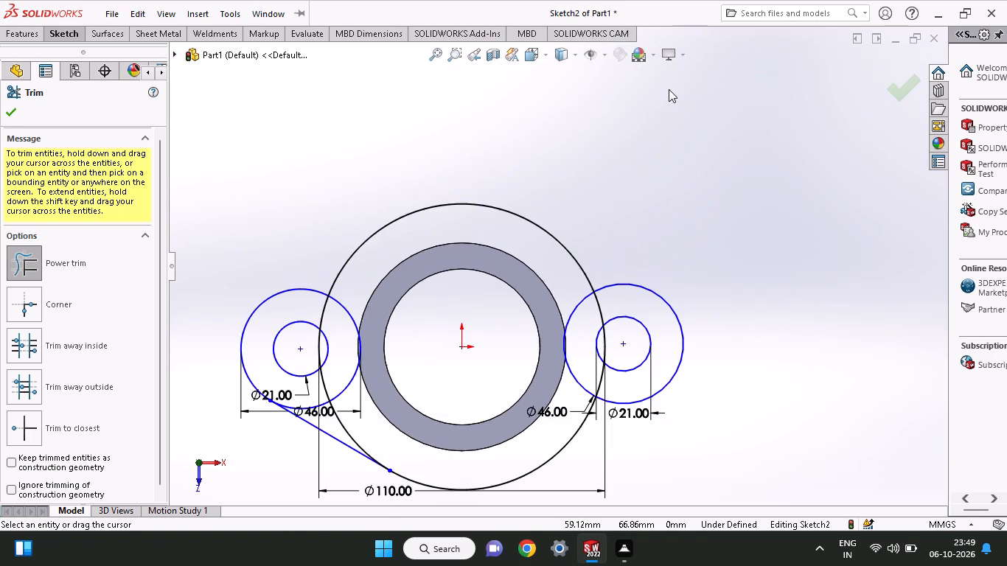
ctrl+scroll(481, 464, up, 3)
ctrl+scroll(554, 349, down, 2)
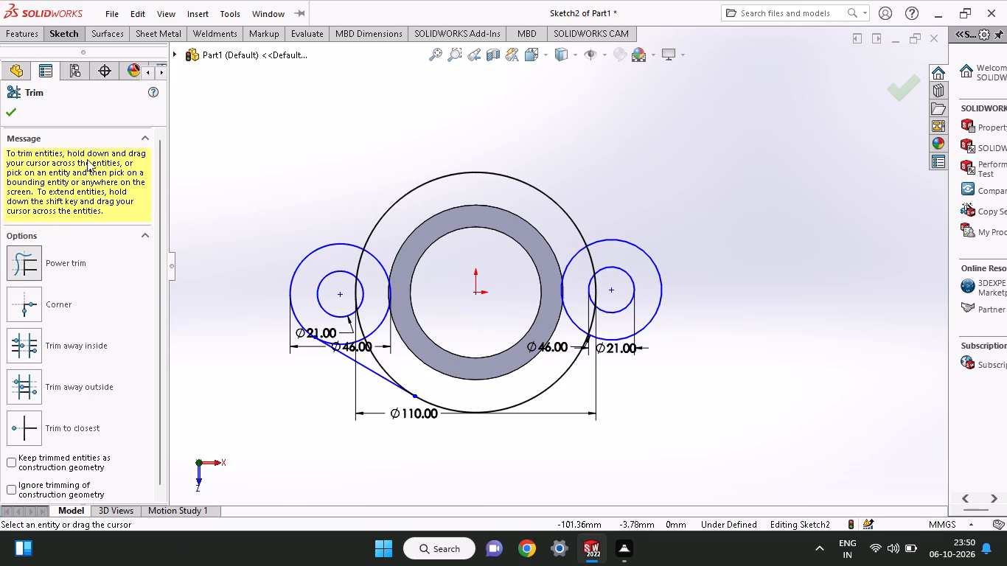
click(79, 40)
click(91, 53)
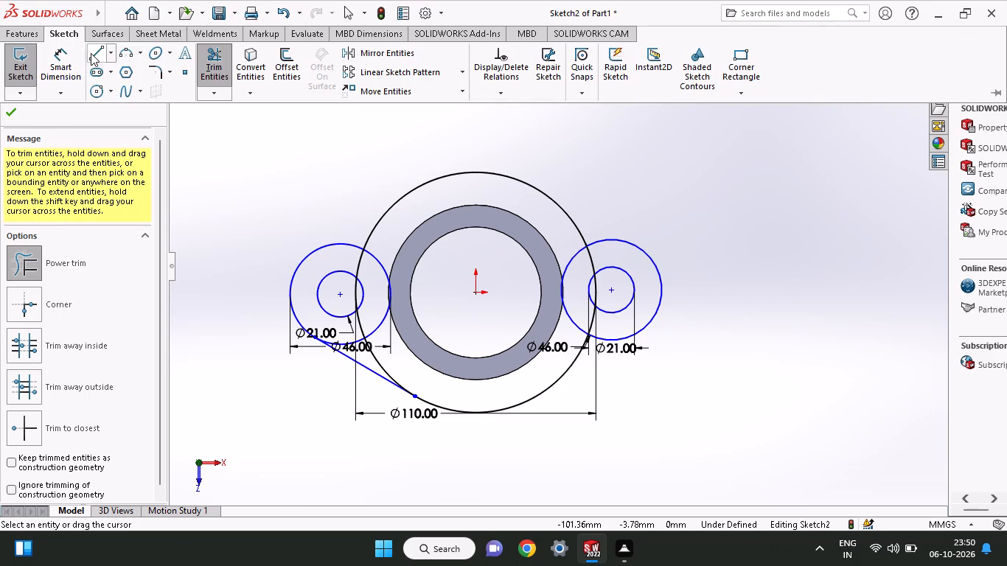
click(464, 423)
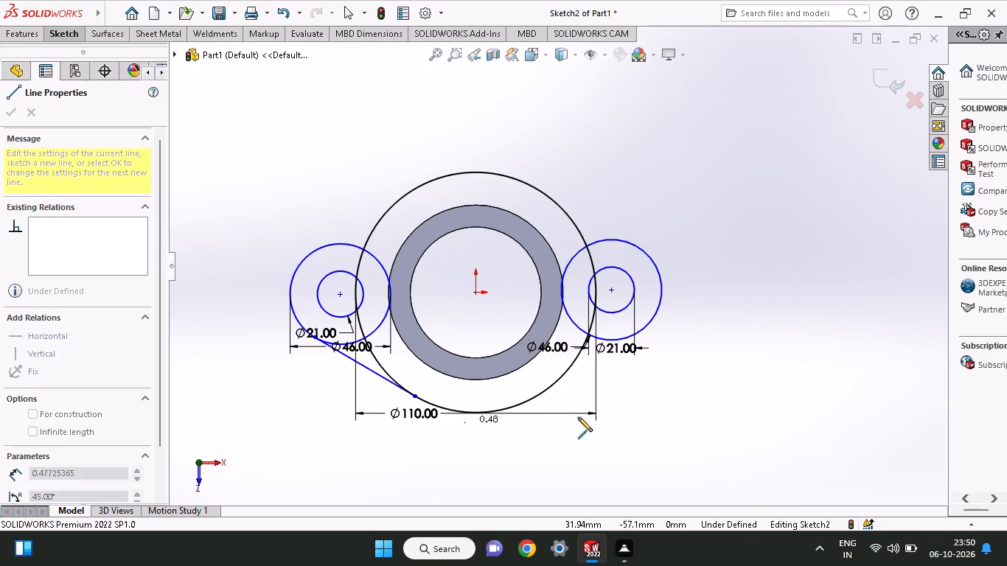
click(680, 328)
right_click(703, 270)
click(711, 281)
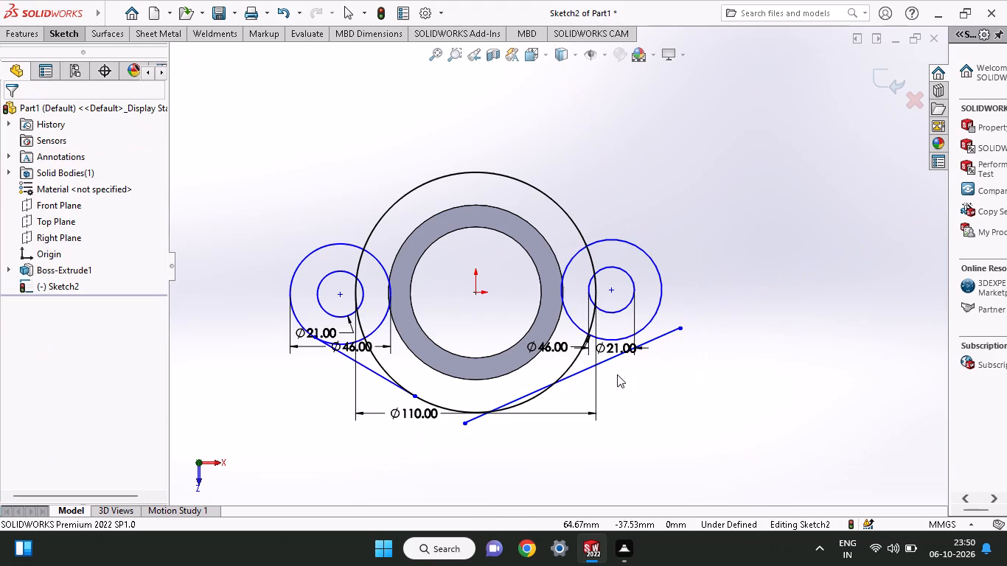
Add a tangent relation between the new slanted line and the 110 mm circle.
click(521, 408)
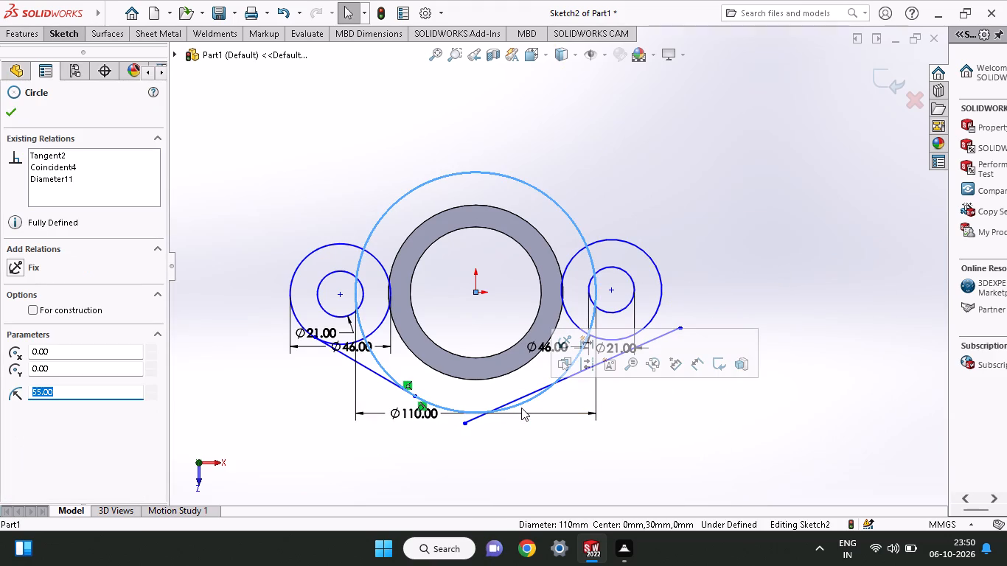
shift+click(525, 397)
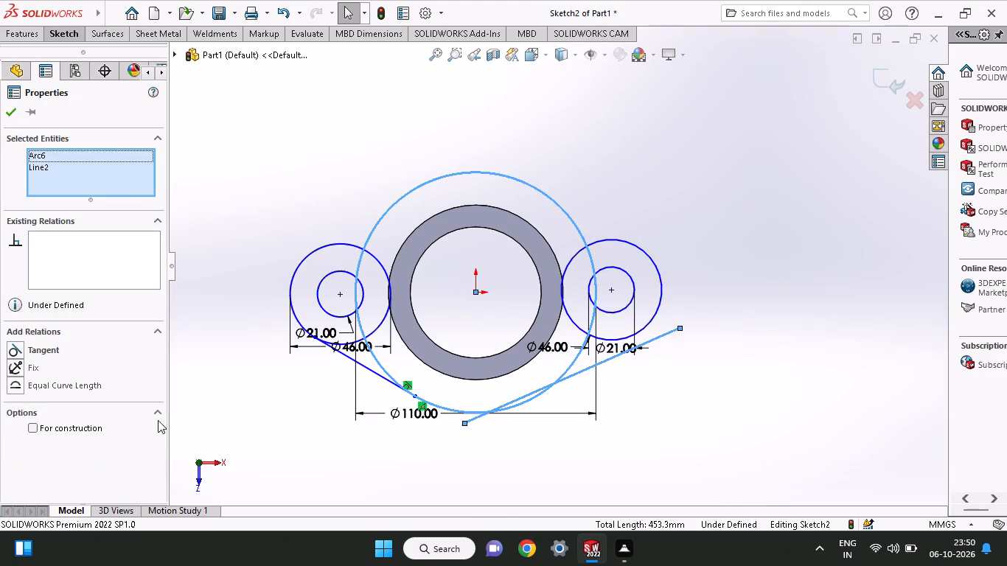
click(46, 352)
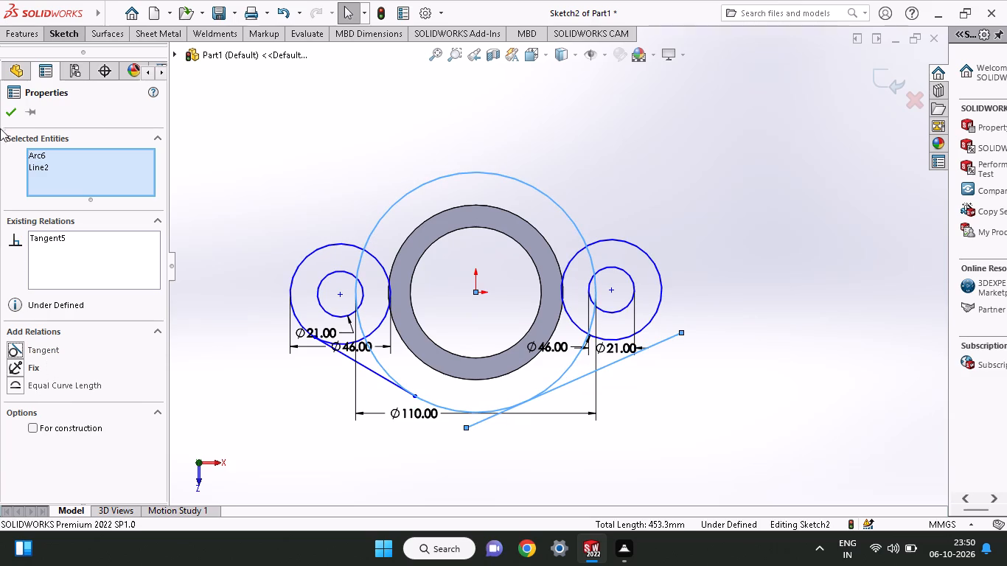
click(4, 105)
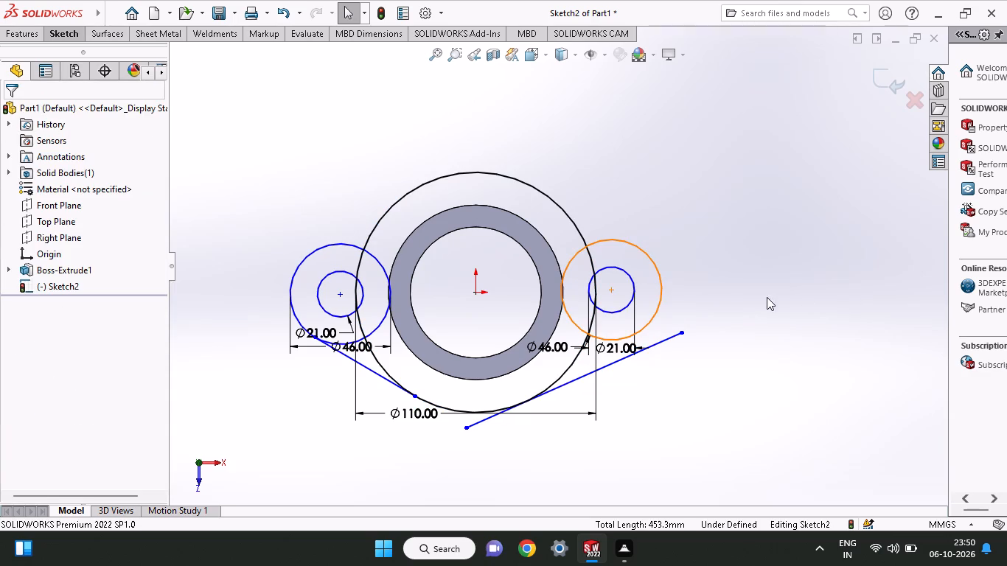
Add a tangent relation between the new slanted line and the +X side's 46 mm circle.
shift+click(654, 320)
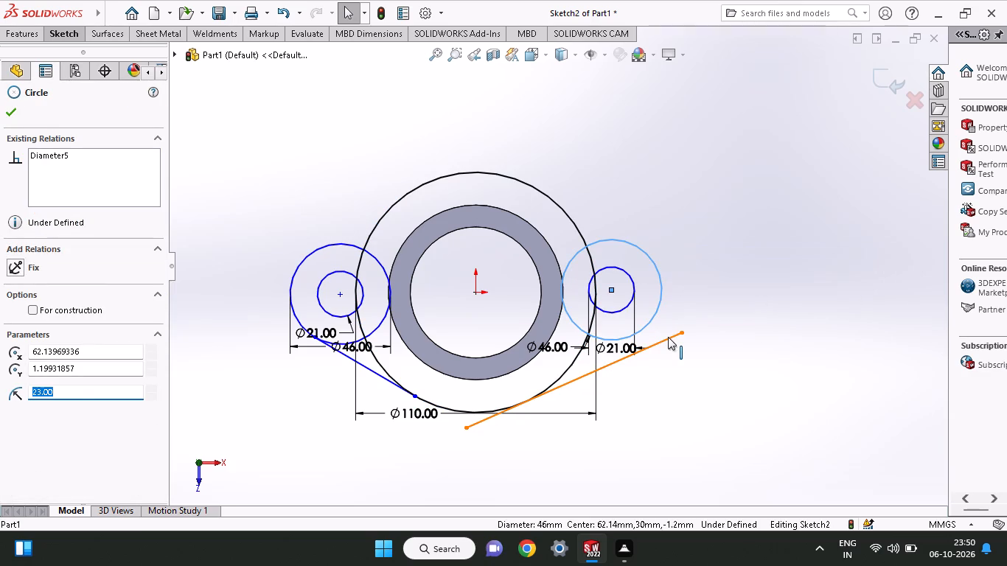
shift+click(668, 337)
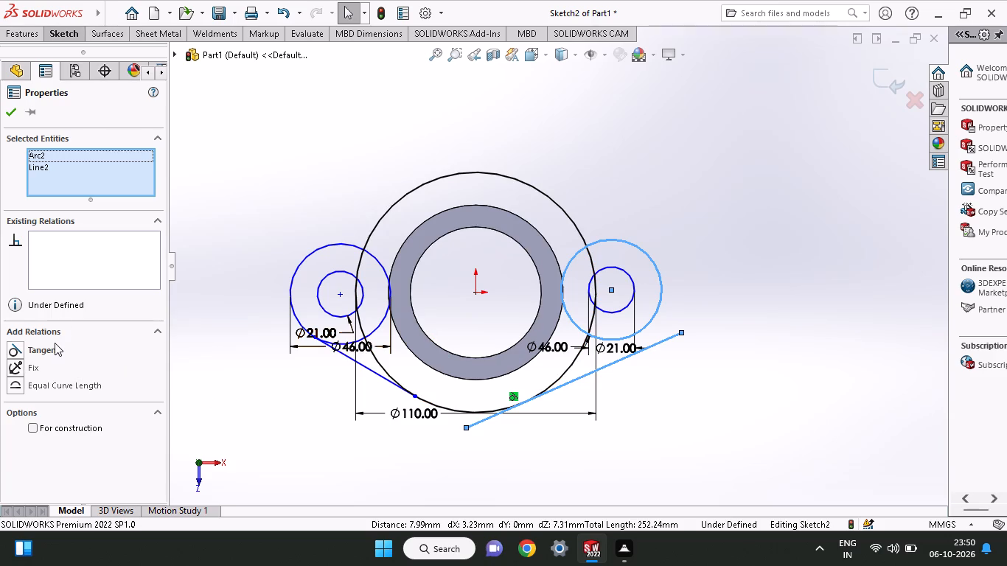
click(55, 343)
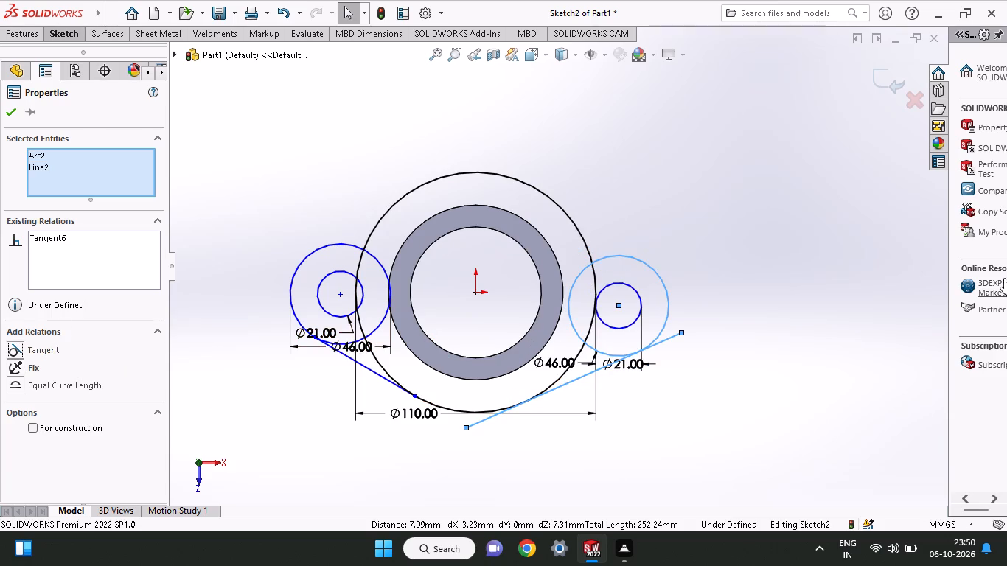
click(5, 113)
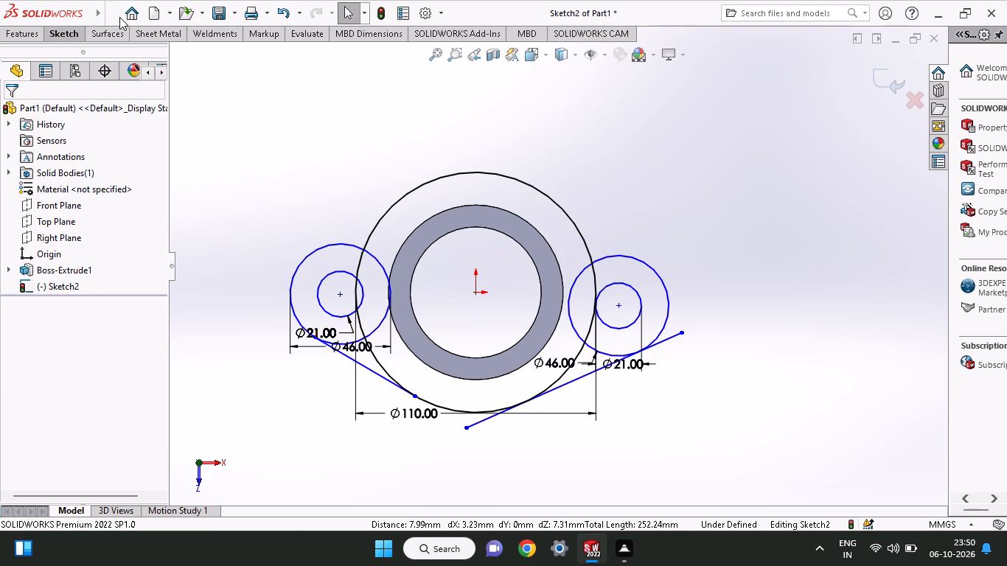
Dimension the horizontal distance from the origin to the -X boss circles' centre as 60 mm.
click(68, 41)
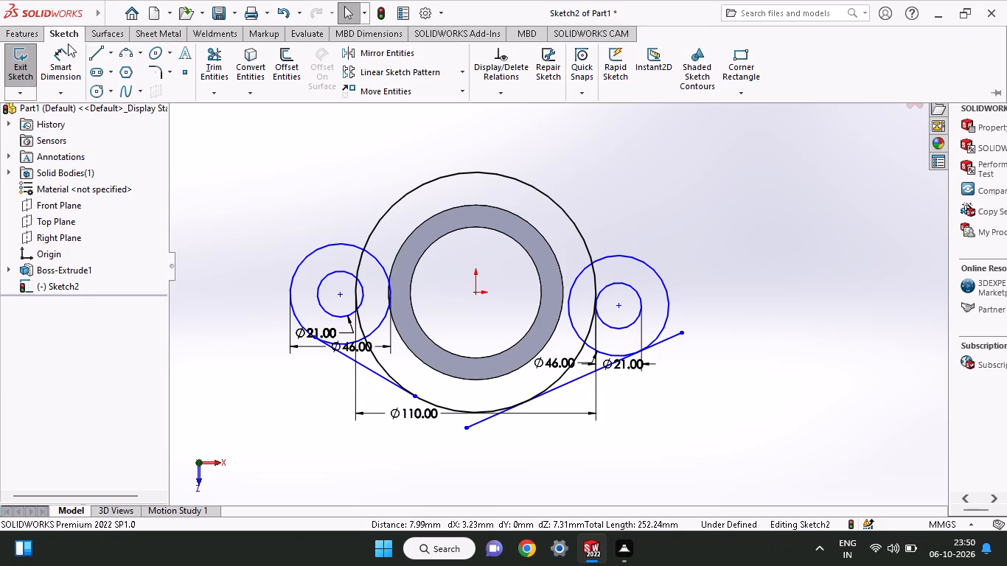
click(67, 52)
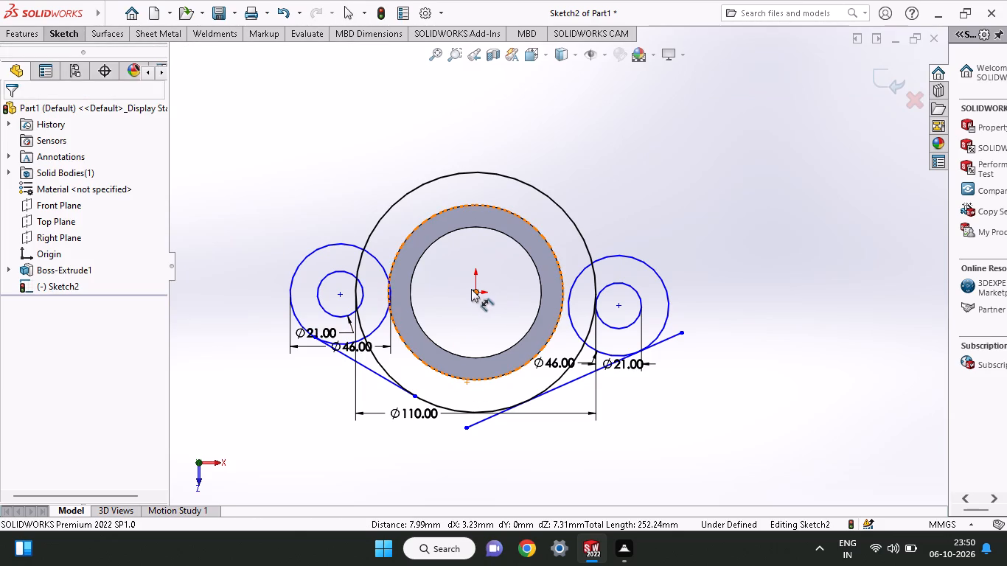
click(475, 292)
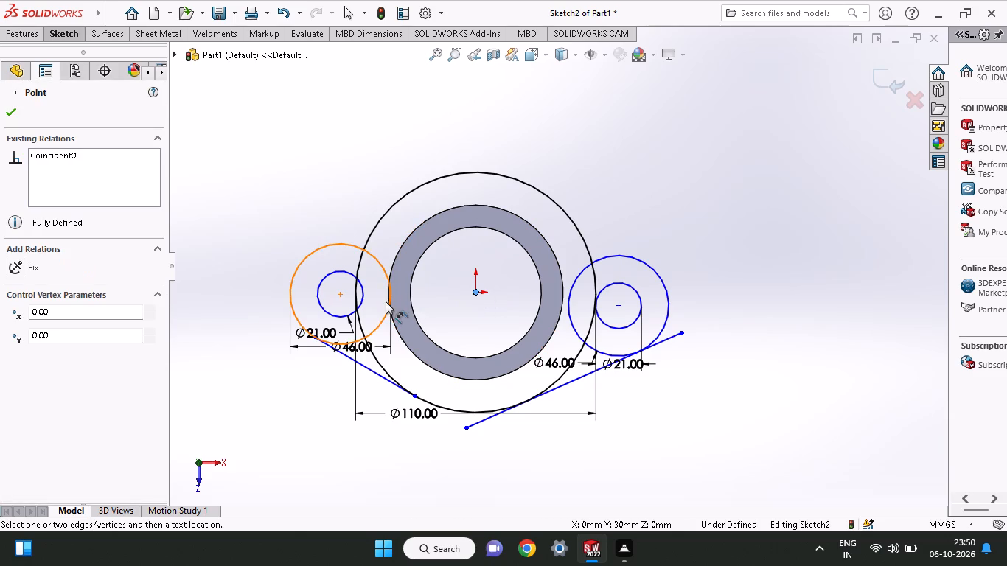
click(341, 293)
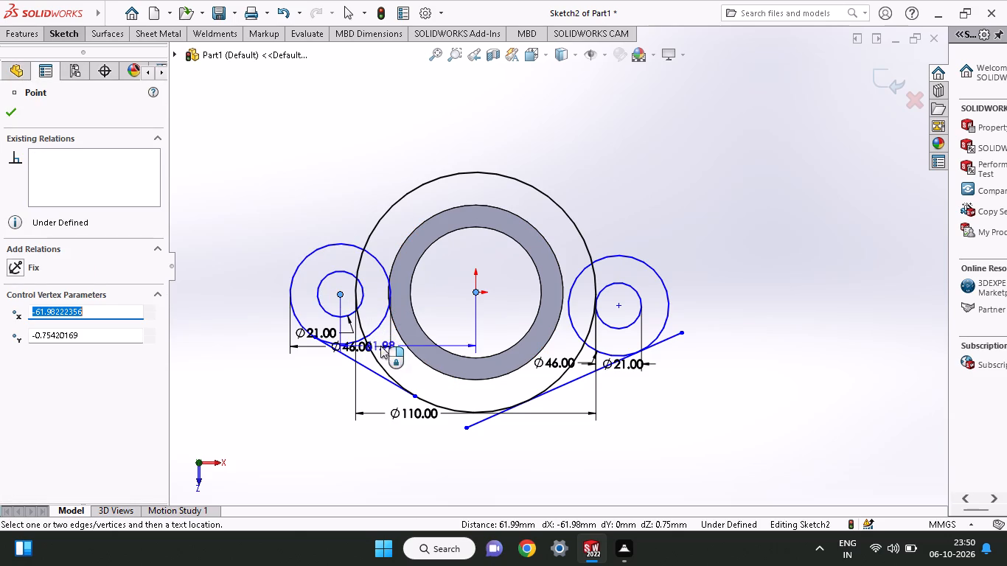
click(413, 475)
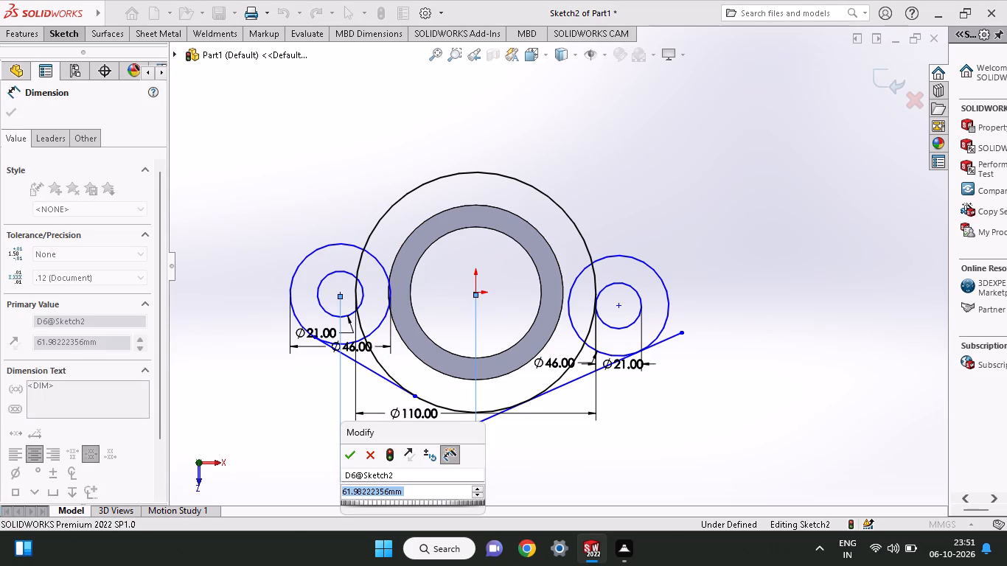
text(60)
key(Return)
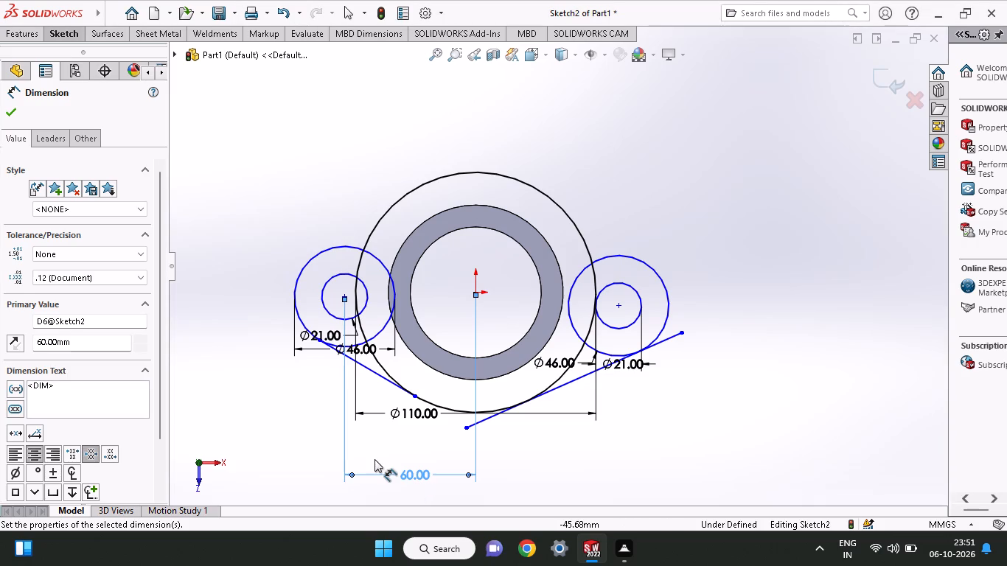
Dimension the horizontal distance from the origin to the +X boss circles' centre as 60 mm.
click(475, 292)
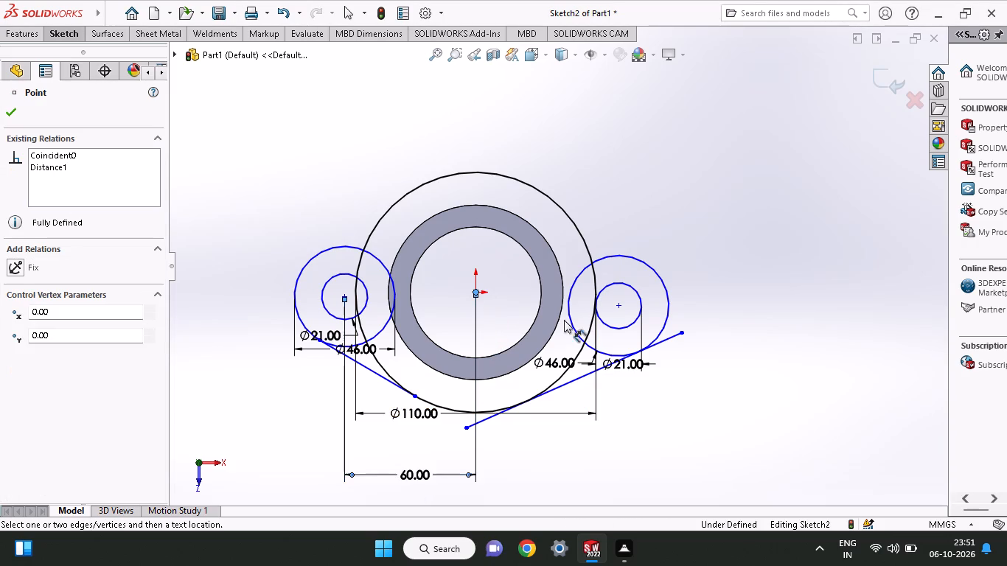
click(617, 306)
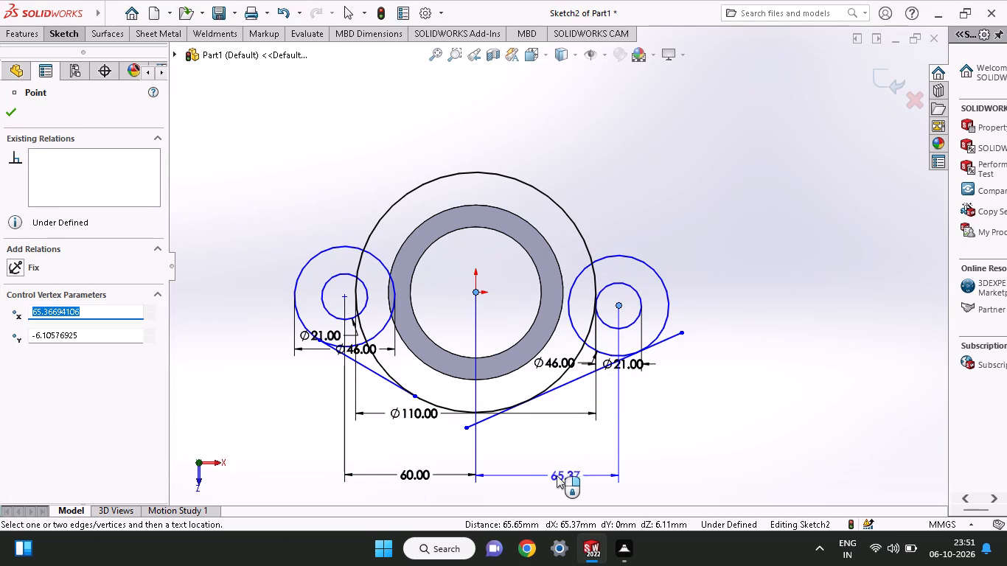
click(551, 475)
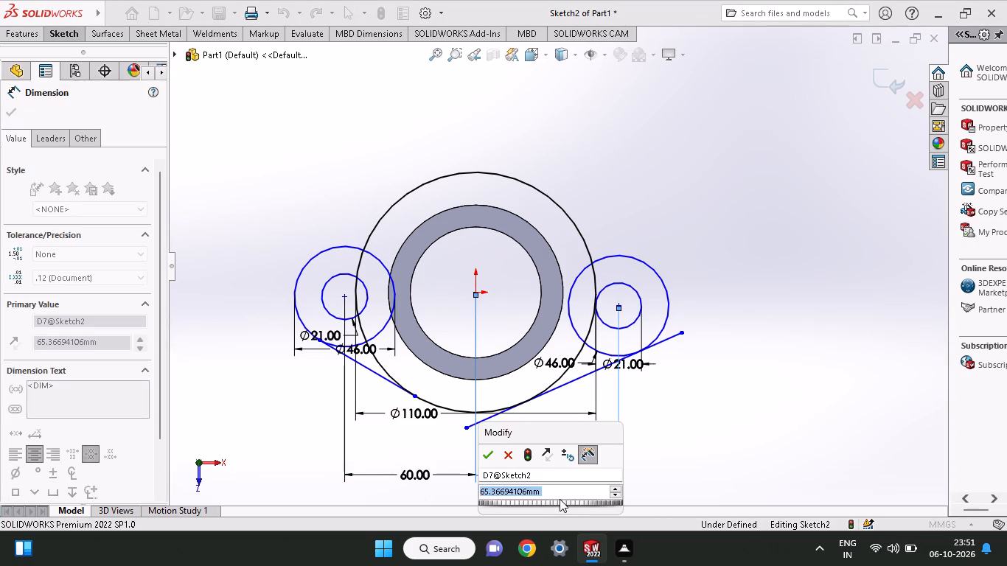
text(60)
key(Return)
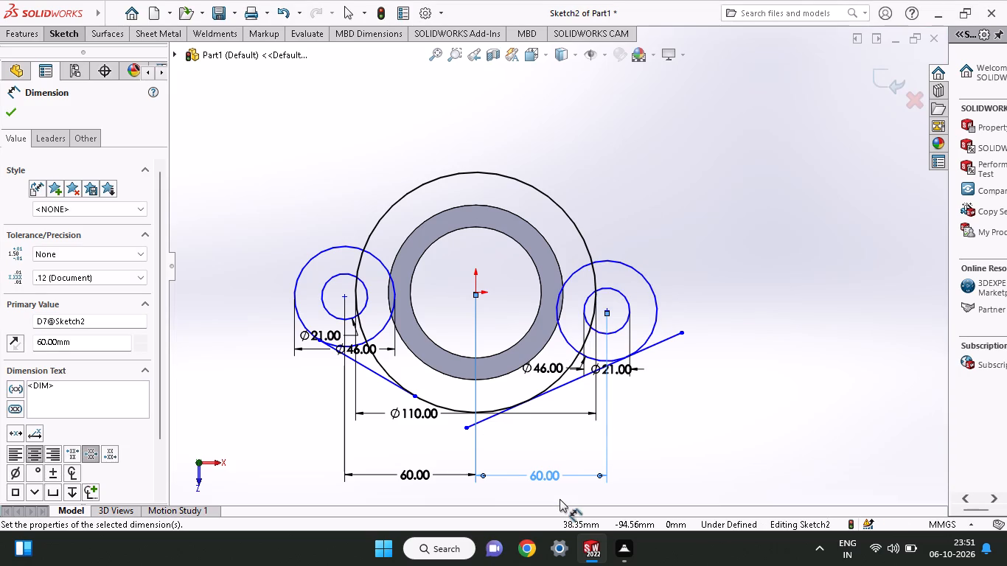
click(13, 107)
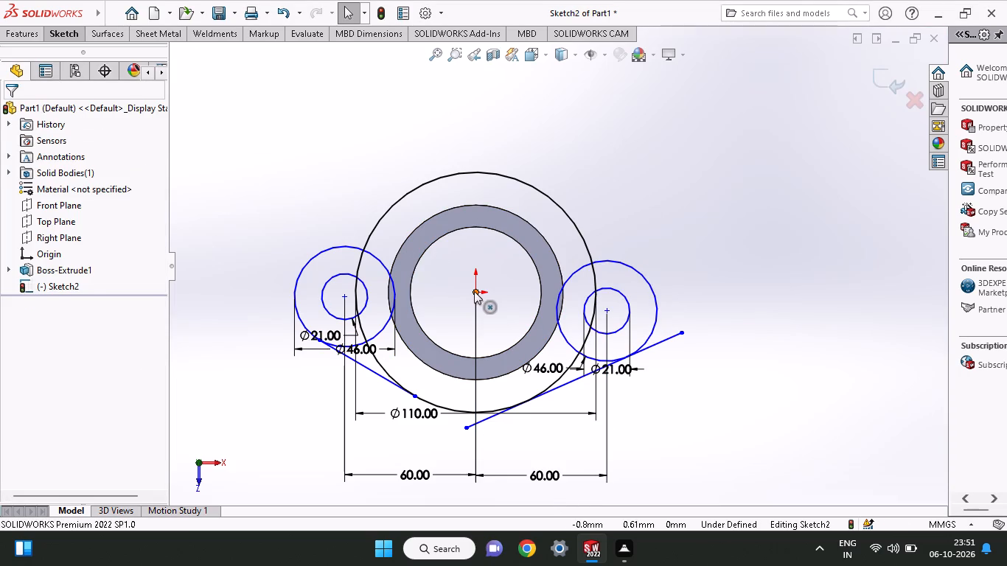
Add a horizontal relation between the origin and the centre point of the +X boss circles.
shift+click(474, 291)
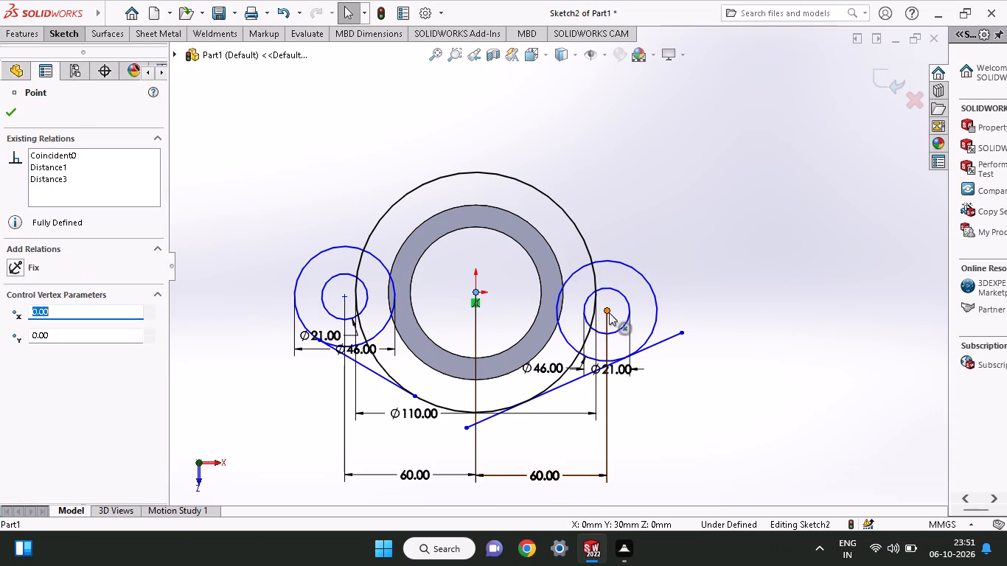
shift+click(609, 312)
click(24, 350)
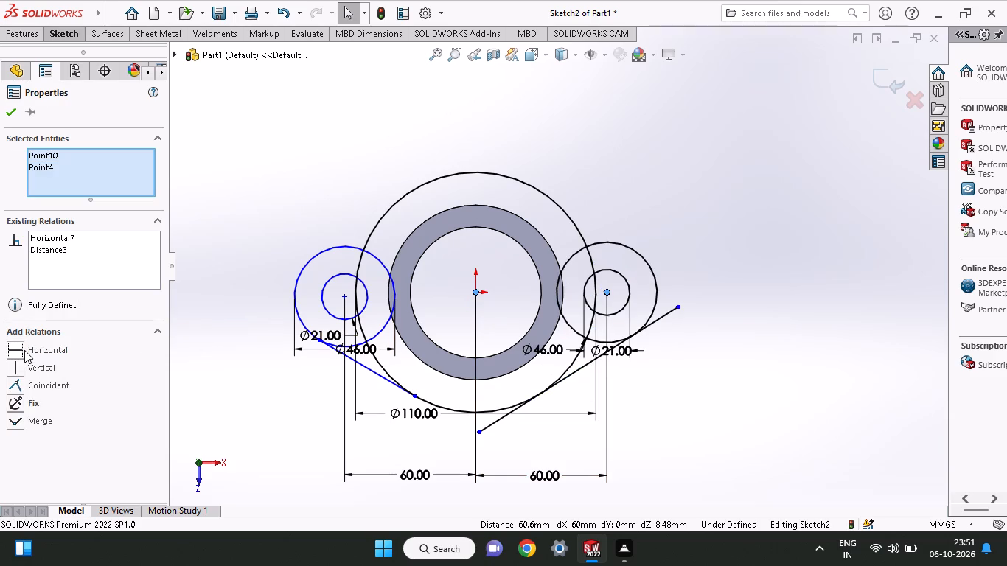
click(8, 104)
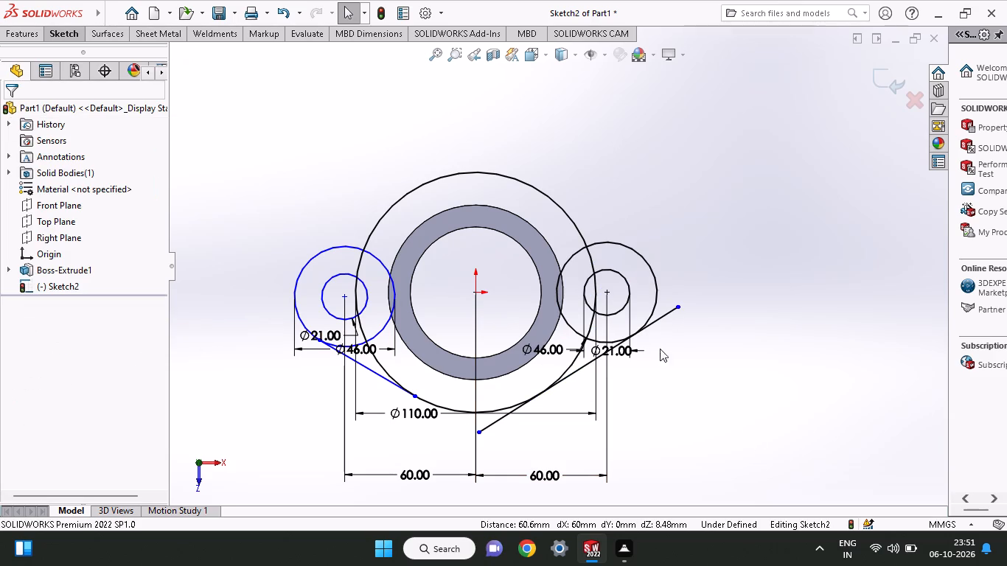
Add a horizontal relation between the origin and the centre point of the -X boss circles.
shift+click(476, 294)
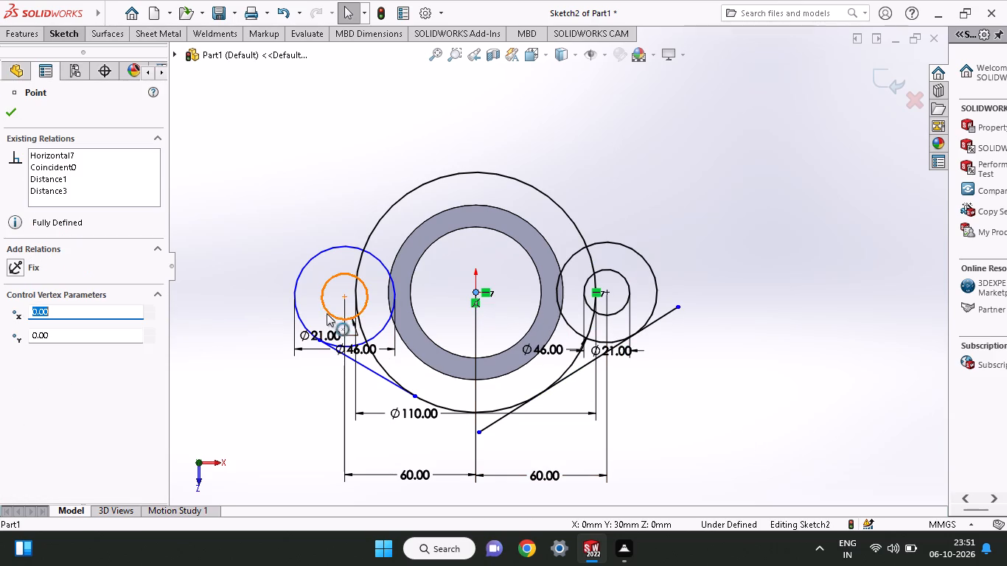
shift+click(349, 296)
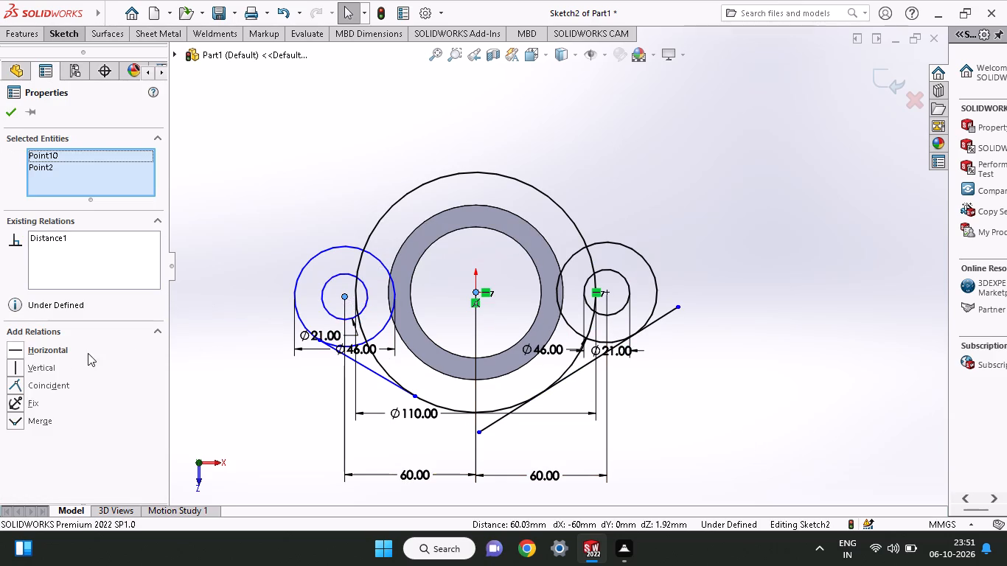
click(45, 346)
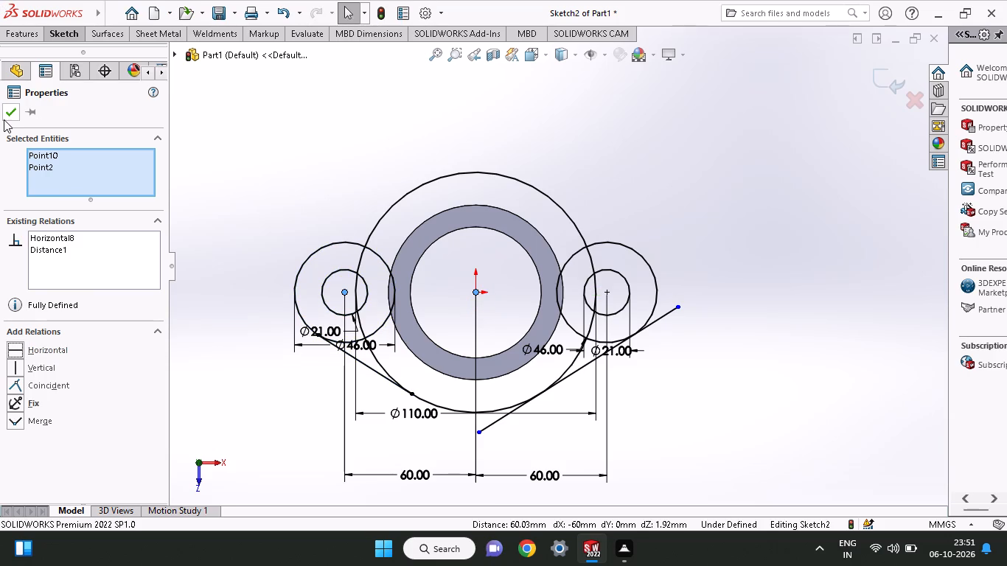
click(4, 119)
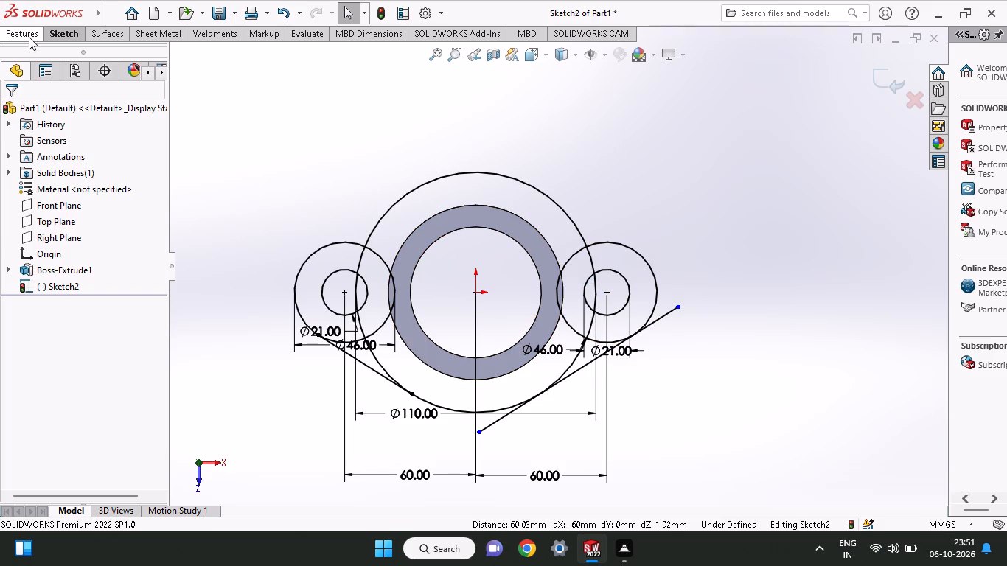
Trim both overhanging ends of the +X tangent line back to the 110 mm circle and the 46 mm boss circle.
click(54, 35)
click(216, 80)
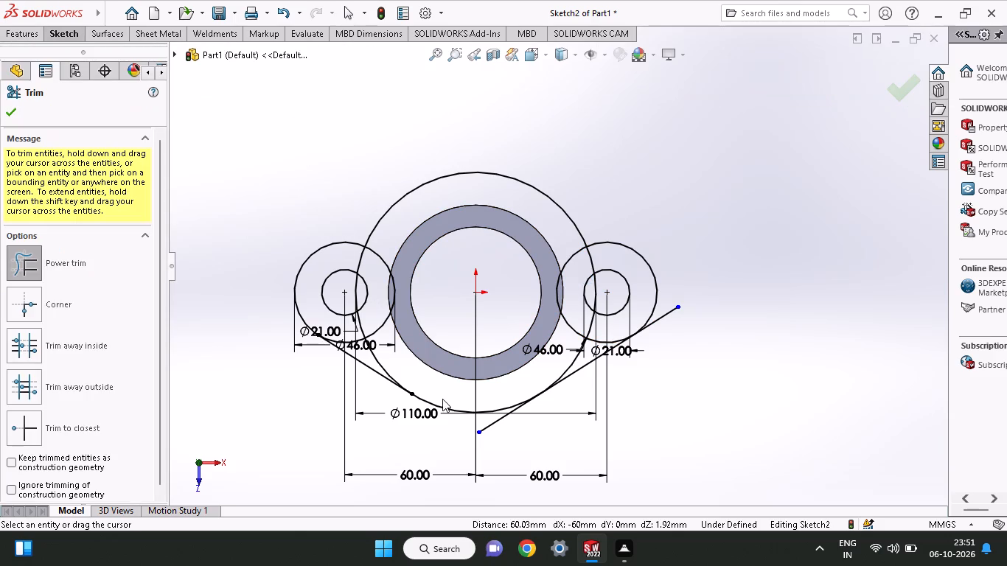
drag(492, 430, 477, 425)
drag(677, 340, 676, 320)
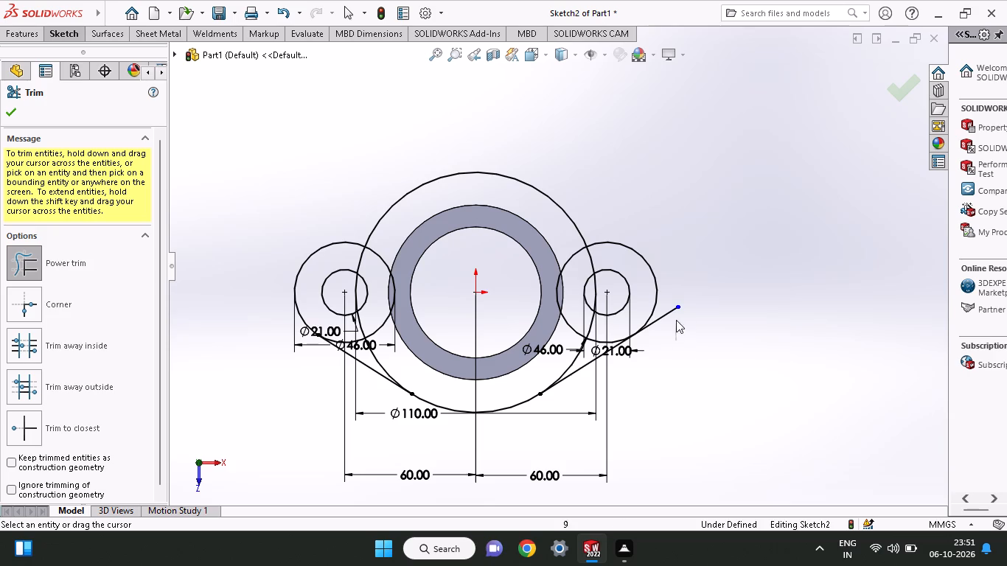
drag(676, 320, 673, 270)
Trim the inner arcs of the +X 46 mm circle and the 110 mm circle's arcs between the tangent line and boss, outside the 21 mm hole.
drag(560, 343, 574, 321)
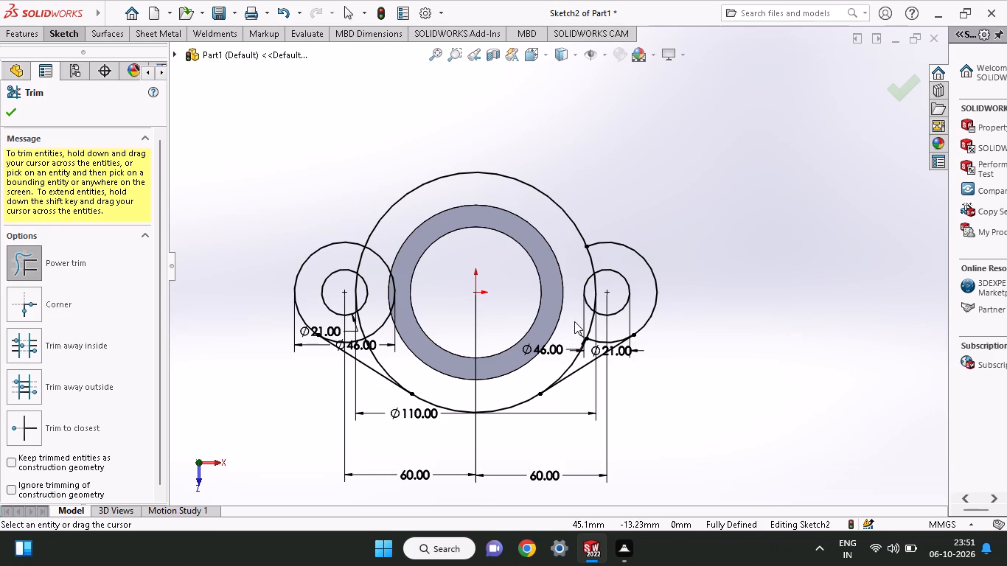
drag(608, 332, 576, 329)
drag(582, 361, 558, 358)
drag(590, 345, 558, 333)
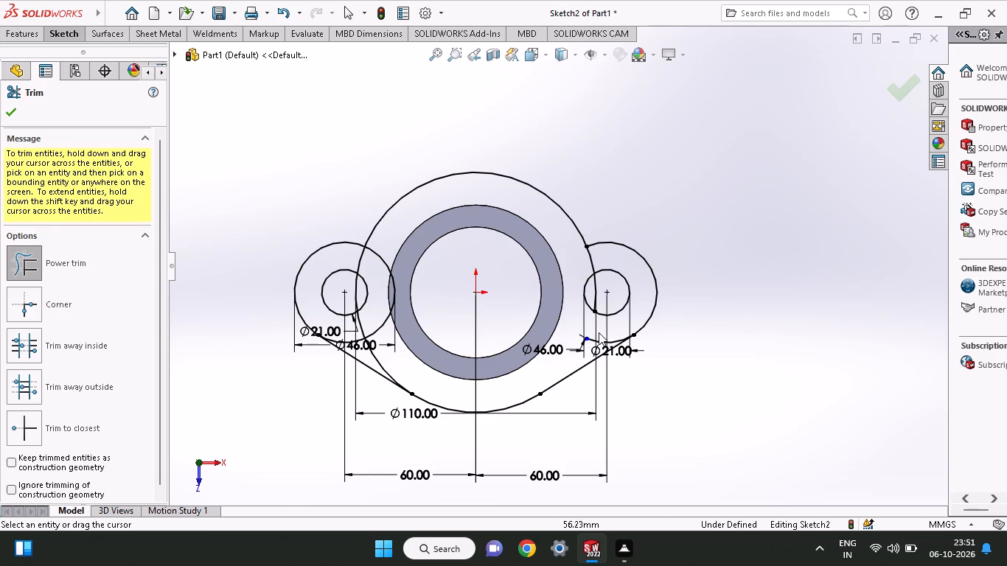
drag(599, 332, 585, 354)
drag(597, 252, 568, 274)
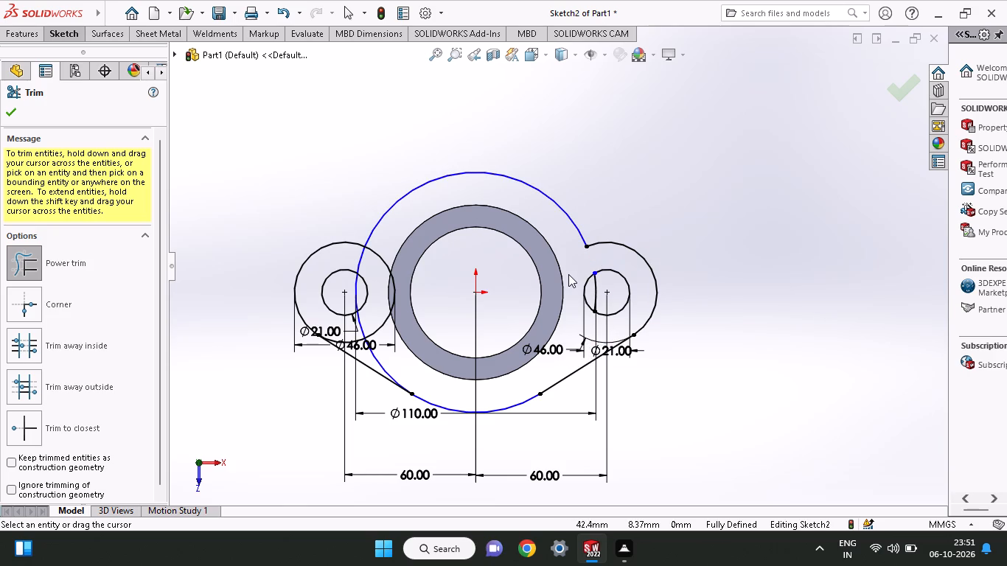
Trim the inner arcs of the -X 46 mm circle and the 110 mm circle's arcs crossing that boss, including inside its 21 mm hole.
drag(398, 241, 384, 282)
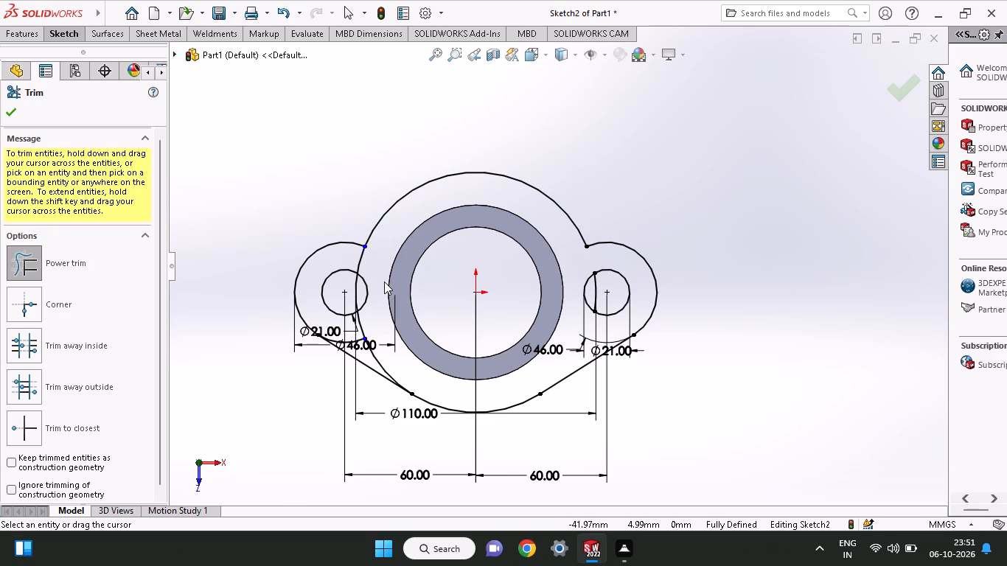
drag(374, 265, 371, 272)
drag(371, 270, 324, 235)
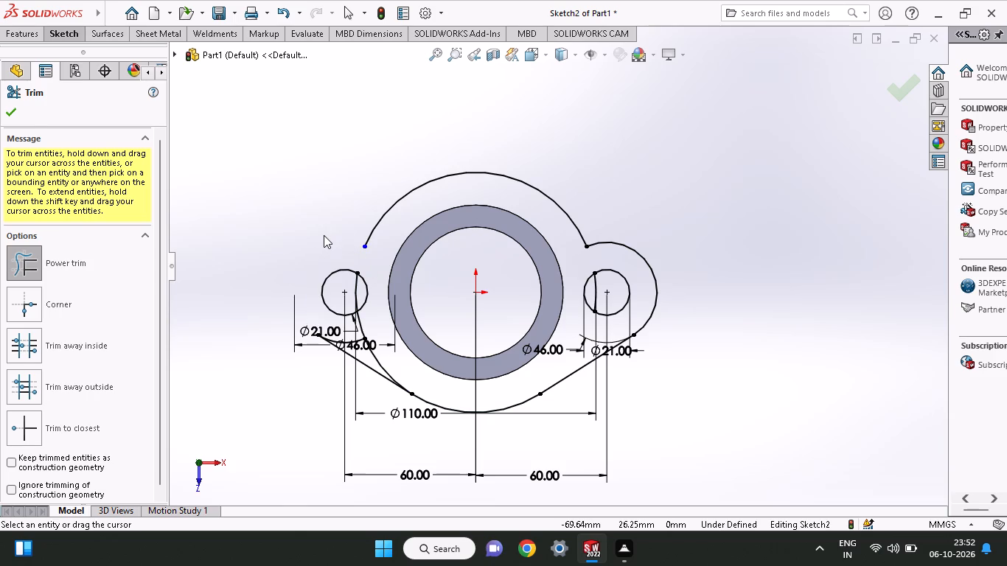
key(ctrl+z)
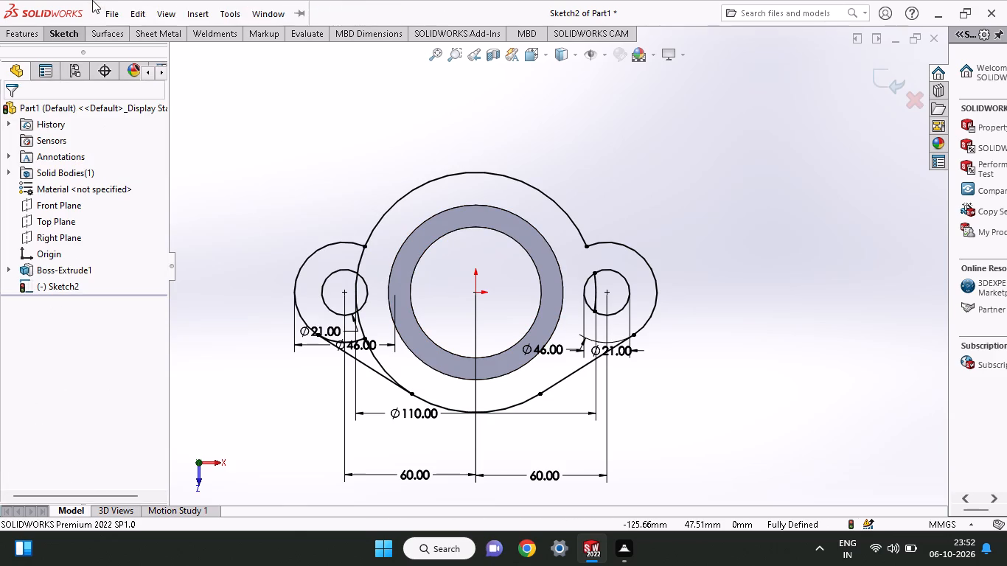
click(71, 35)
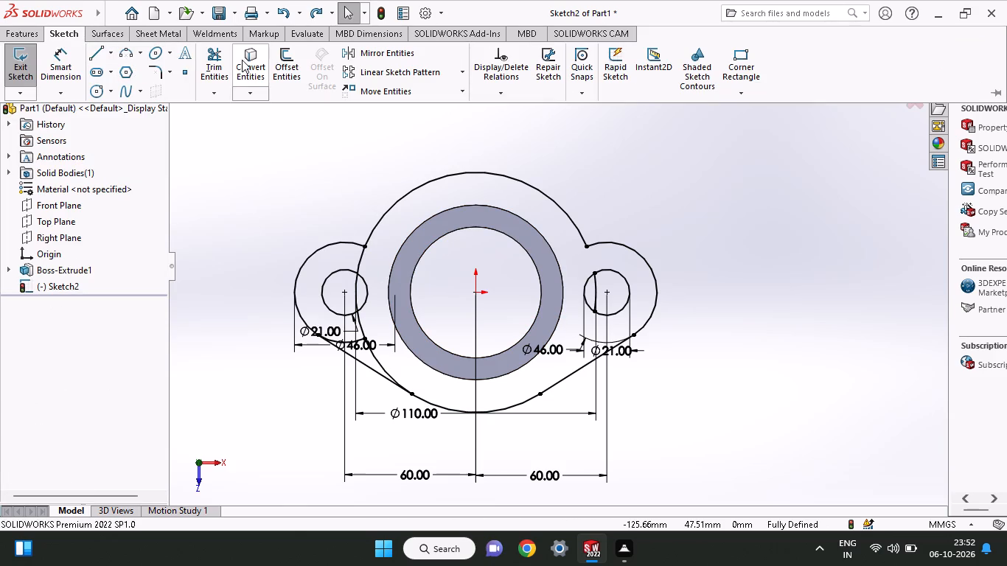
click(215, 64)
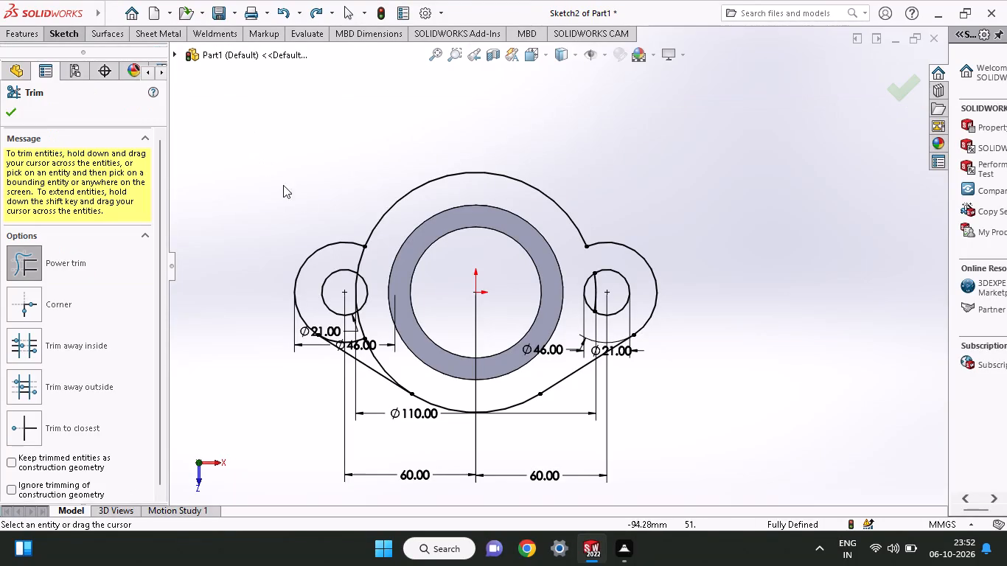
drag(377, 256, 341, 256)
drag(349, 296, 356, 296)
drag(380, 341, 368, 351)
click(375, 319)
drag(375, 319, 342, 335)
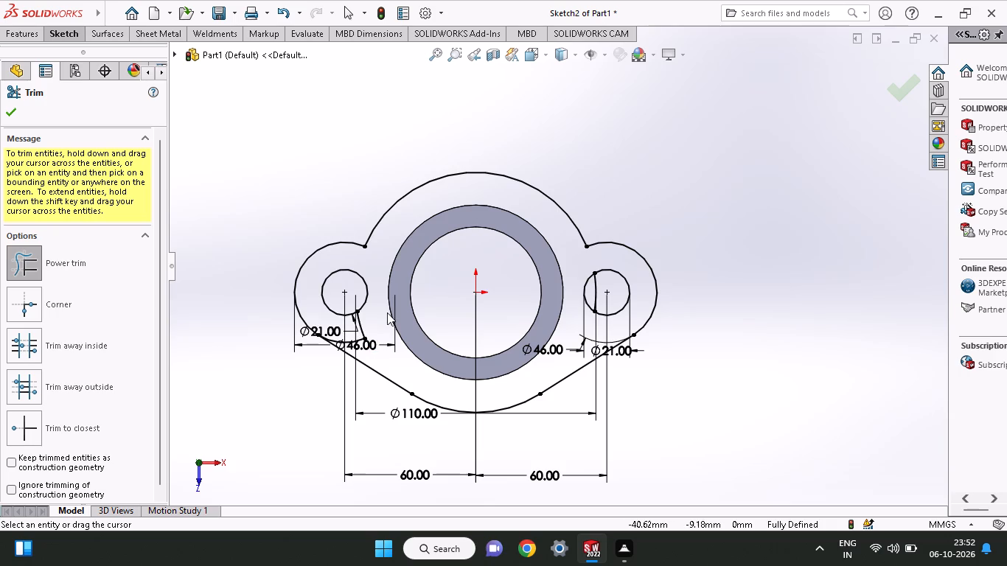
drag(368, 314, 355, 332)
drag(359, 332, 363, 350)
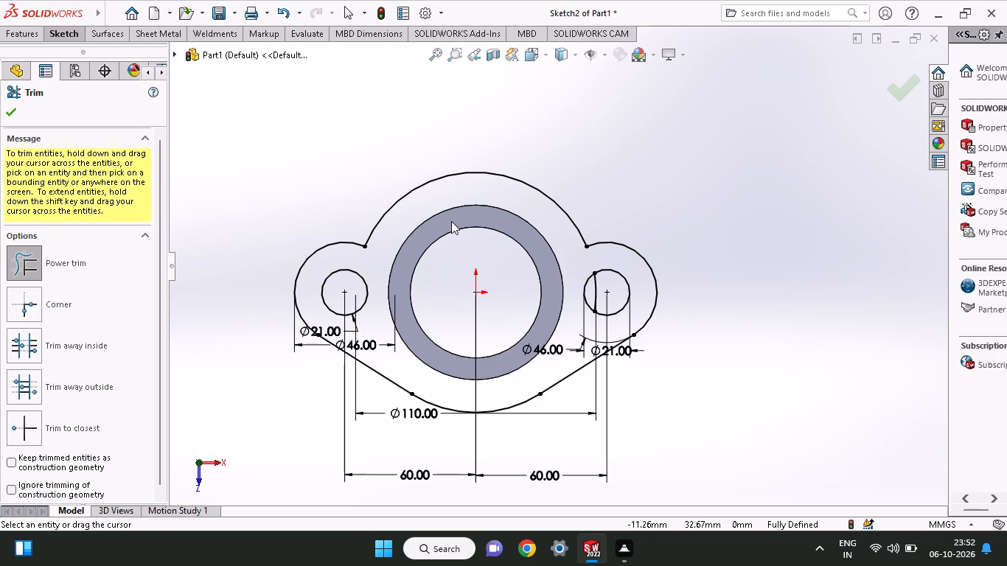
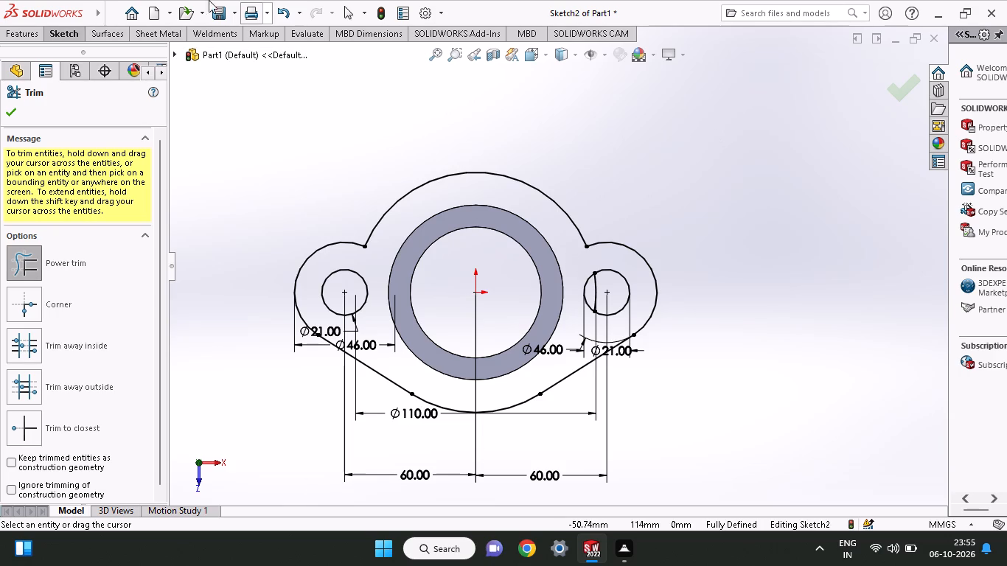
Sketch a vertical line about 74 mm long from the origin up past the top arc of the 110 mm circle.
click(58, 41)
click(94, 55)
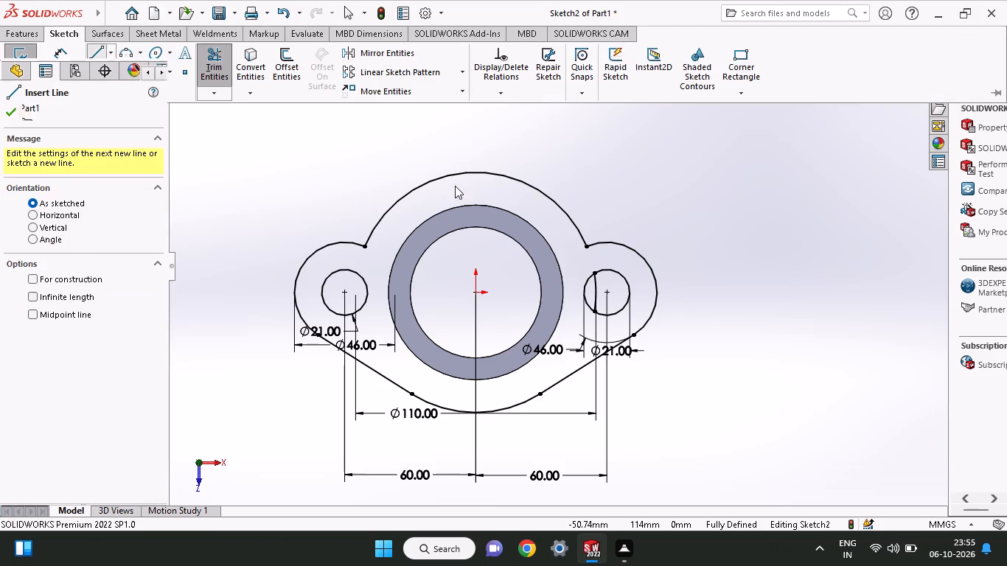
click(476, 294)
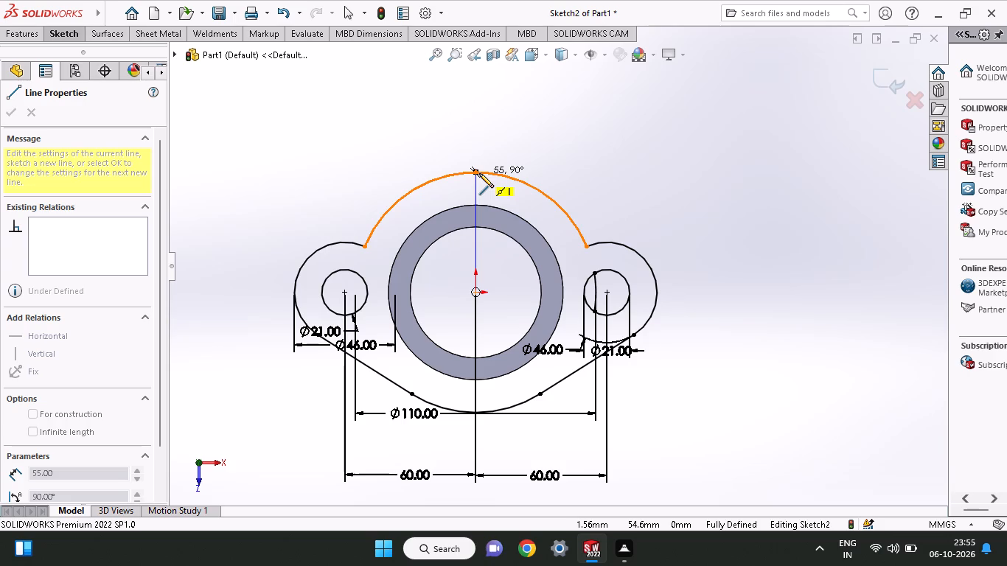
click(477, 131)
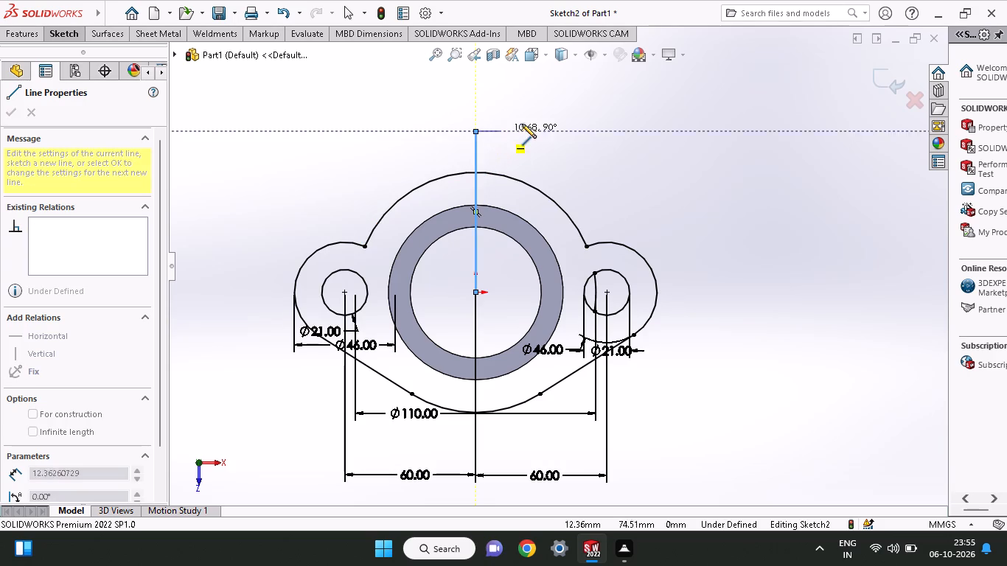
right_click(522, 124)
click(543, 131)
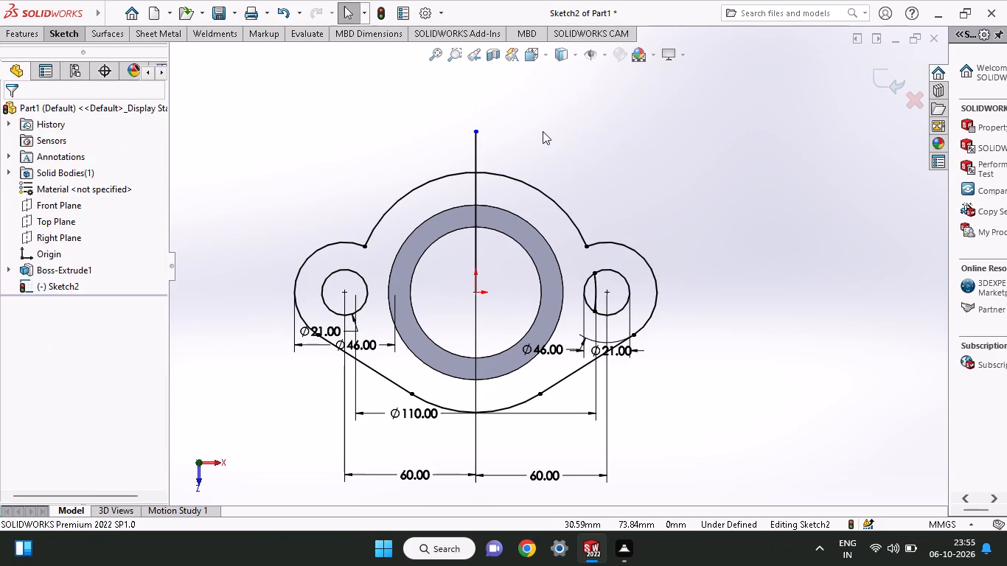
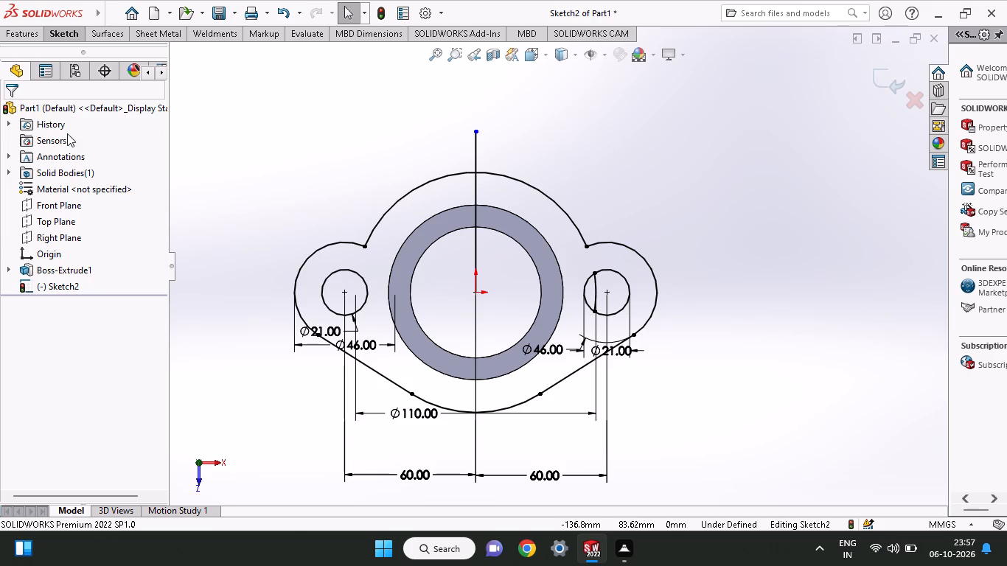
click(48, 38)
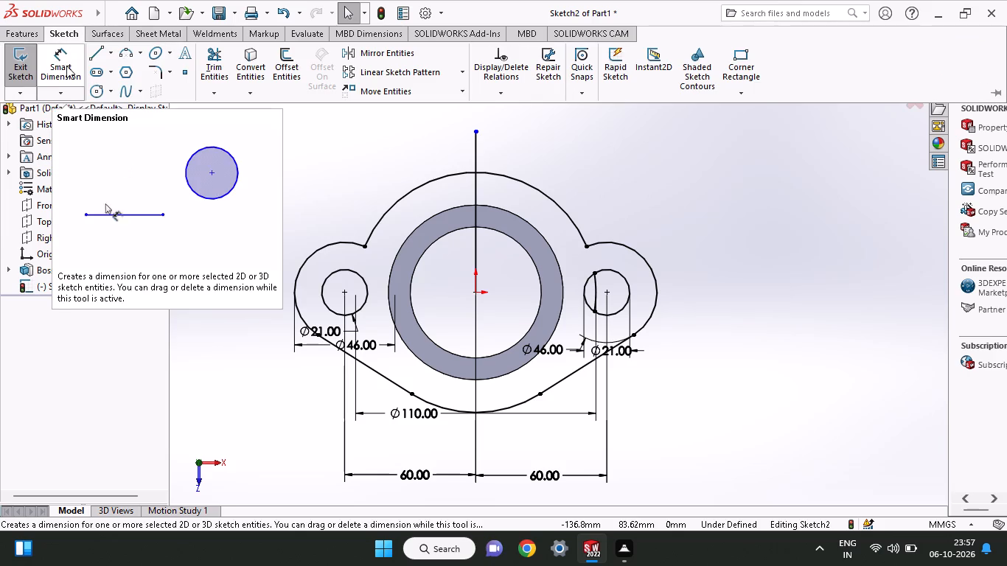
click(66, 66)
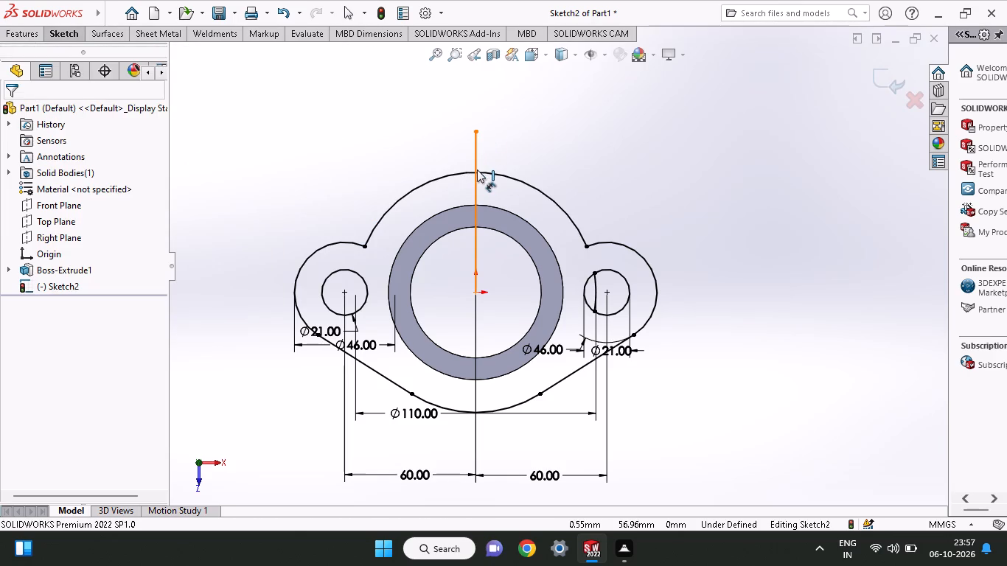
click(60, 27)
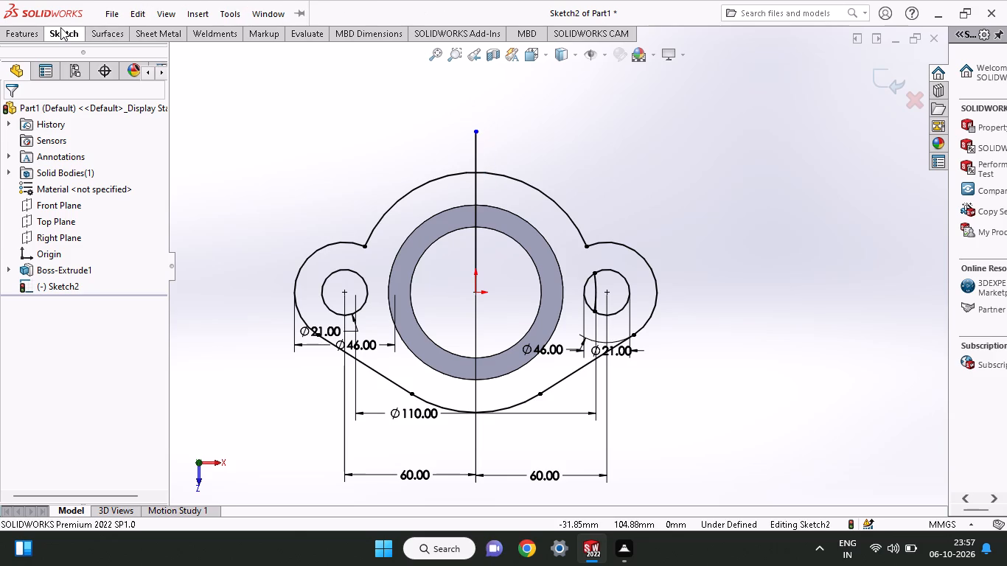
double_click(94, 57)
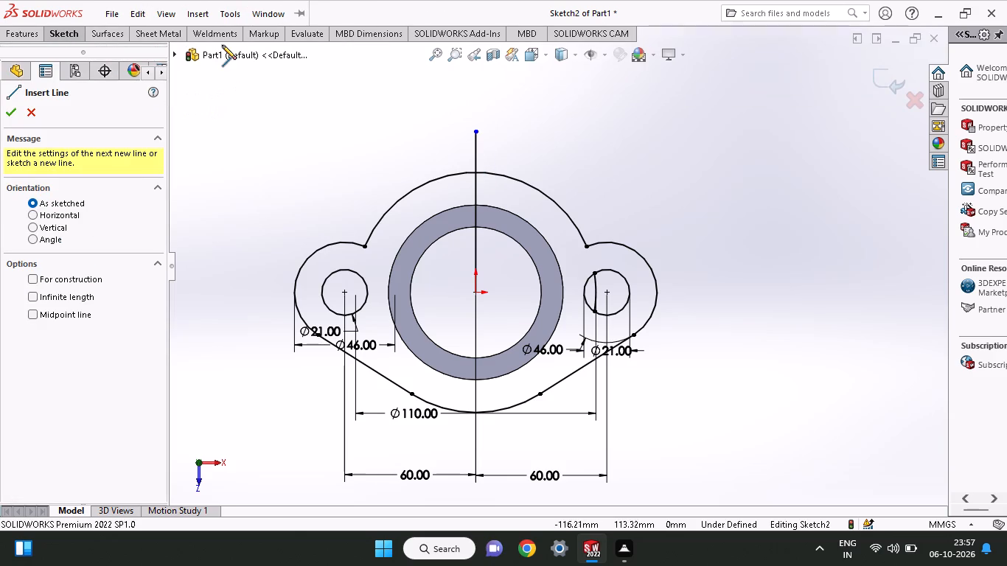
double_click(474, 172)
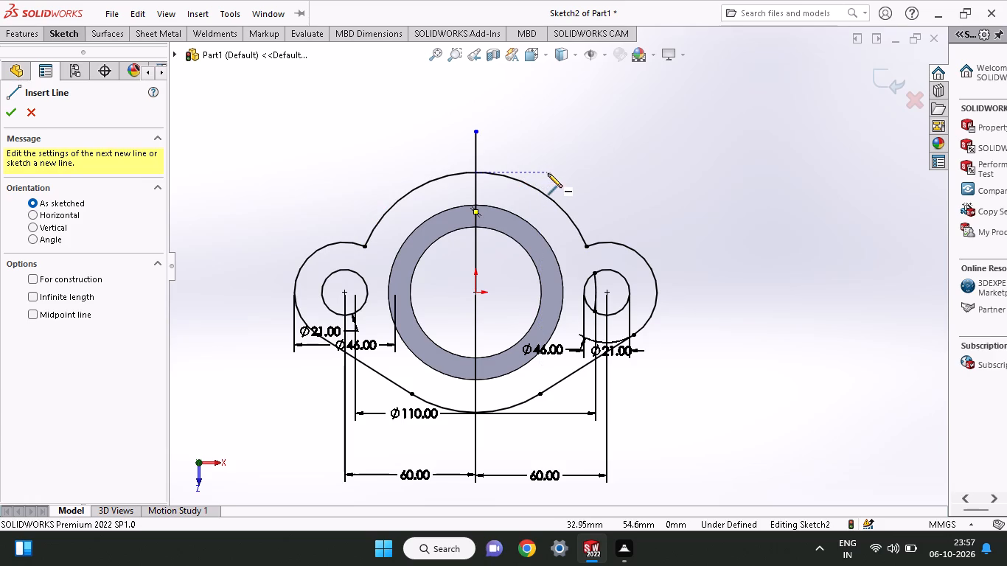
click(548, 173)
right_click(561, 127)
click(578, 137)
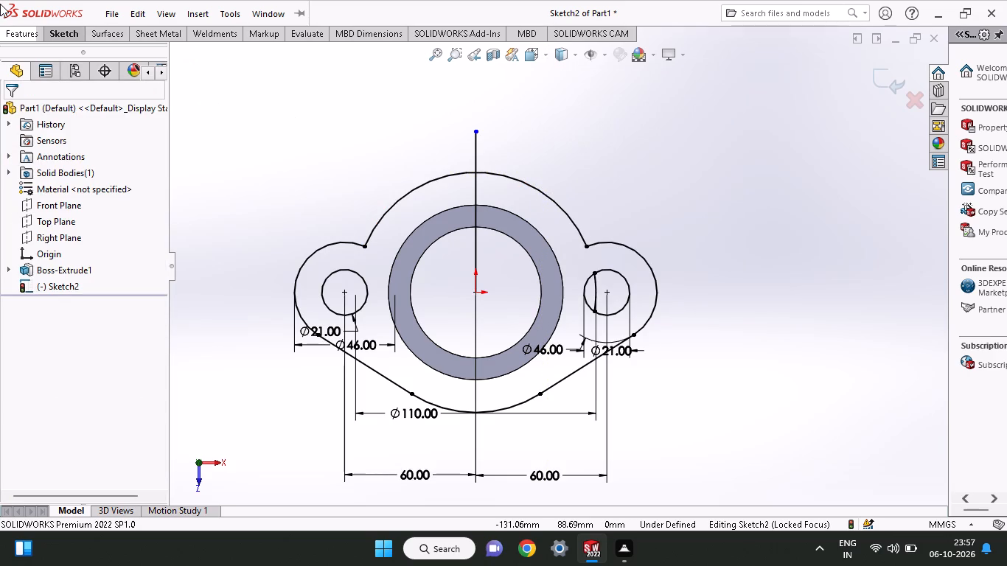
Sketch a horizontal line about 61 mm long, tangent across the top of the 110 mm circle's upper arc.
click(49, 27)
click(97, 56)
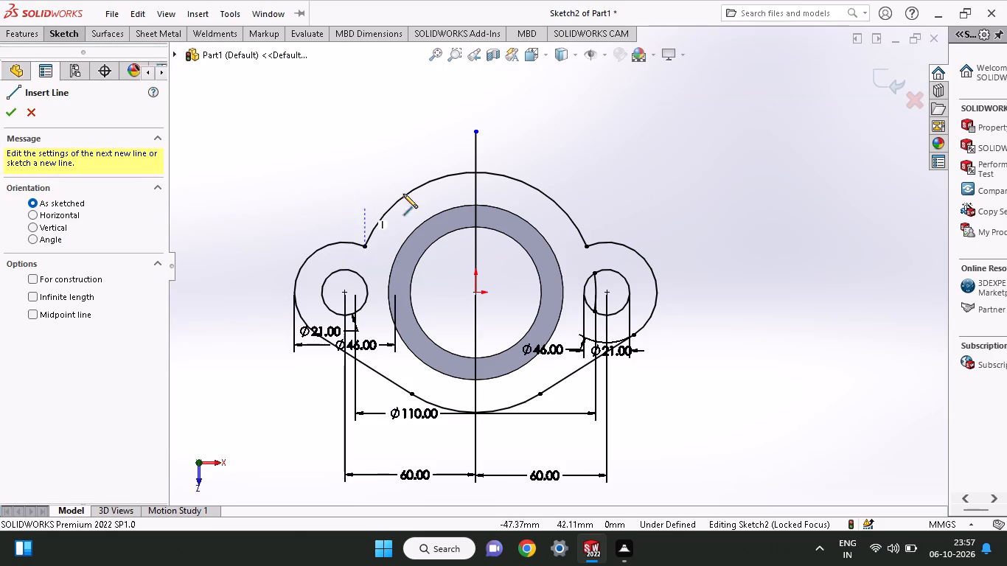
click(474, 172)
click(545, 172)
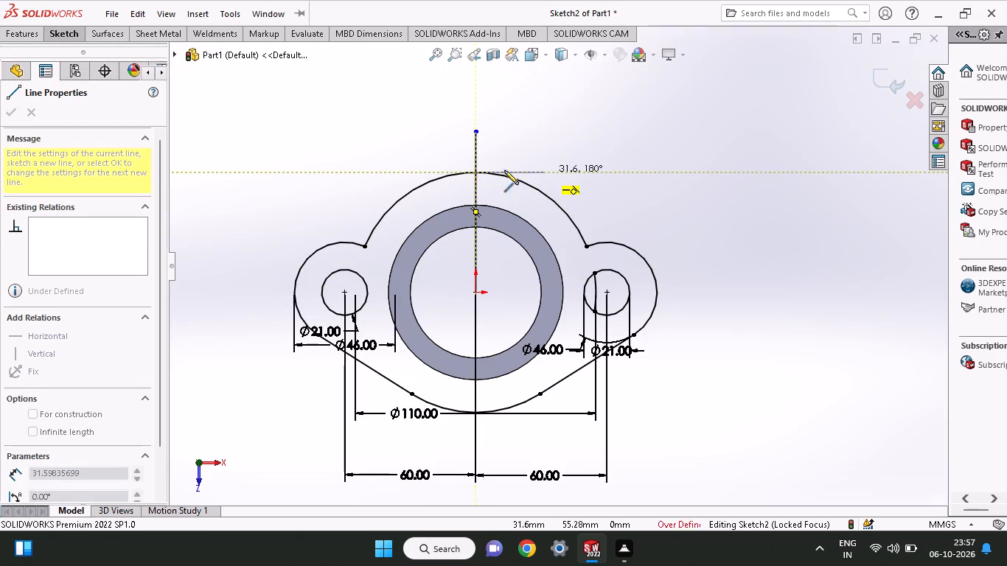
click(414, 171)
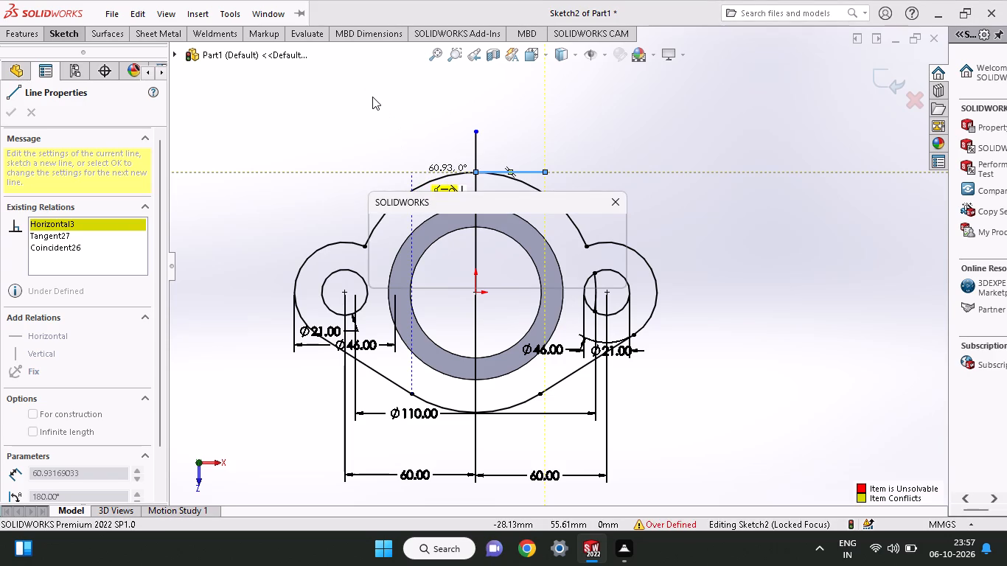
right_click(372, 97)
click(576, 280)
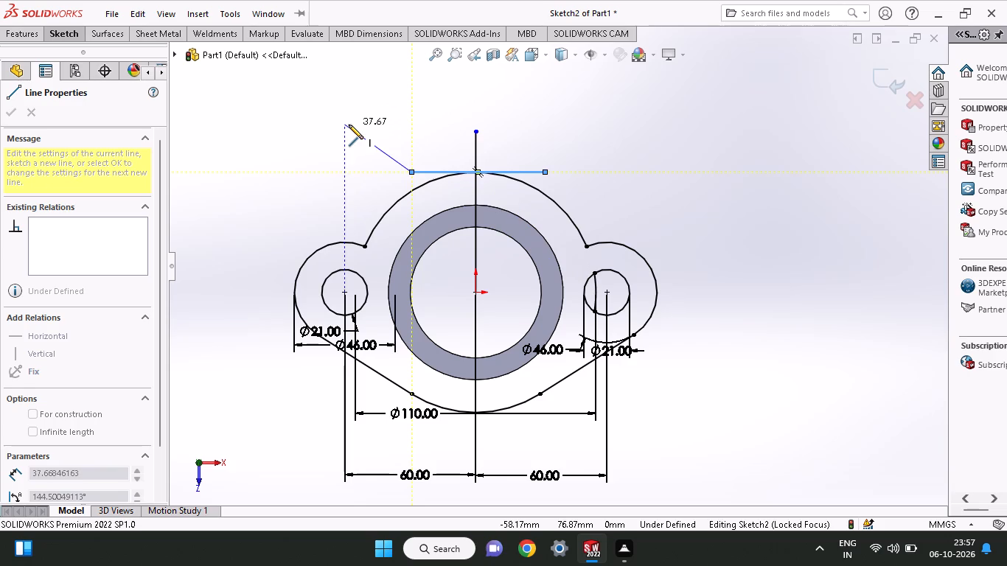
right_click(349, 125)
click(361, 139)
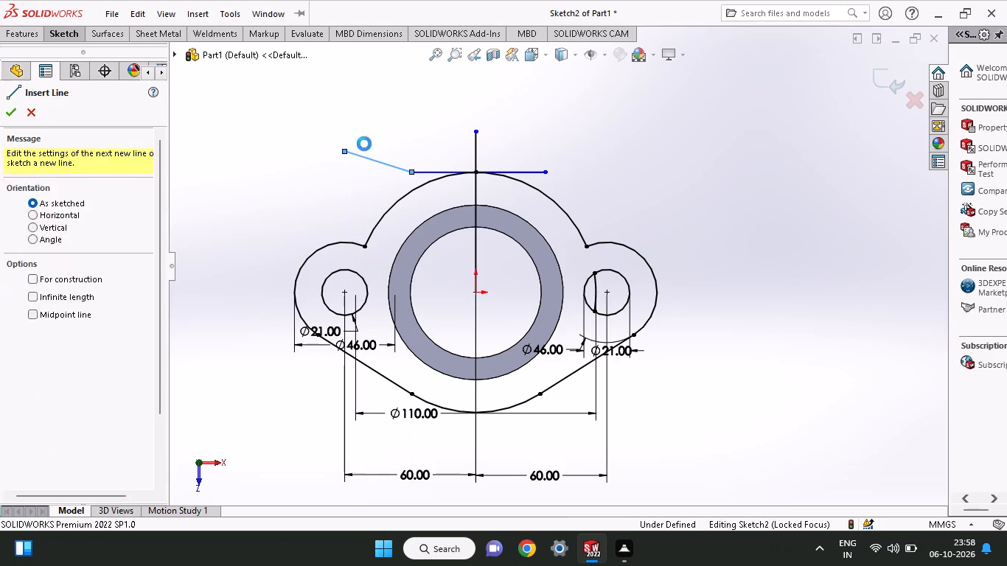
Delete the stray slanted line attached to the end of the horizontal line above the upper arc.
click(364, 159)
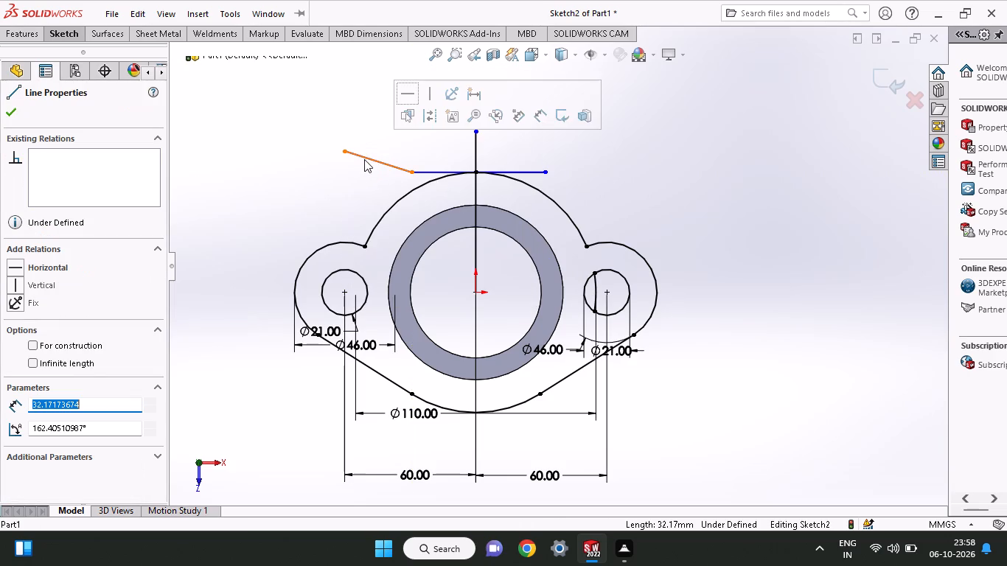
right_click(364, 159)
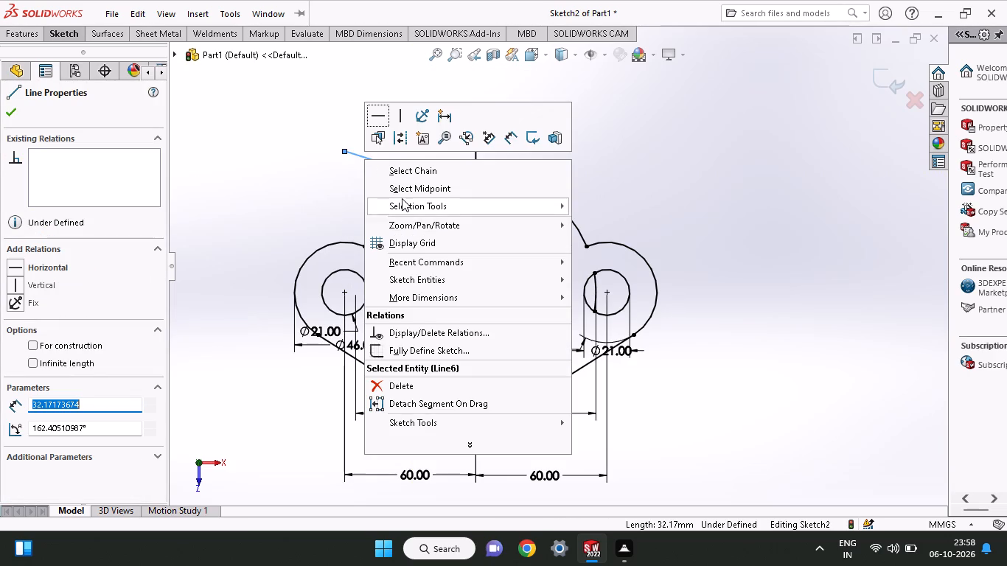
click(405, 379)
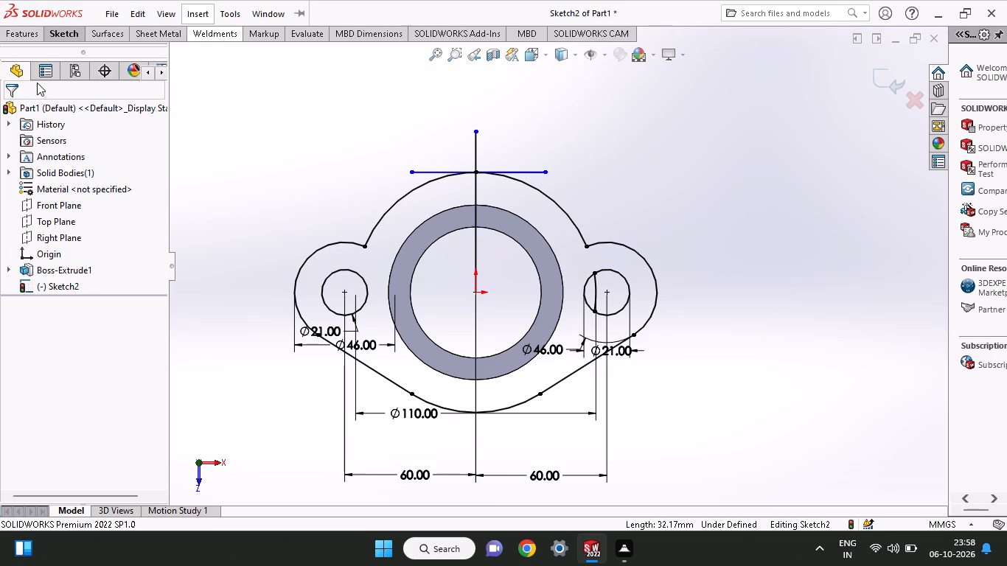
Dimension both ends of the horizontal line 30 mm from its meeting point with the vertical line.
click(54, 32)
click(57, 58)
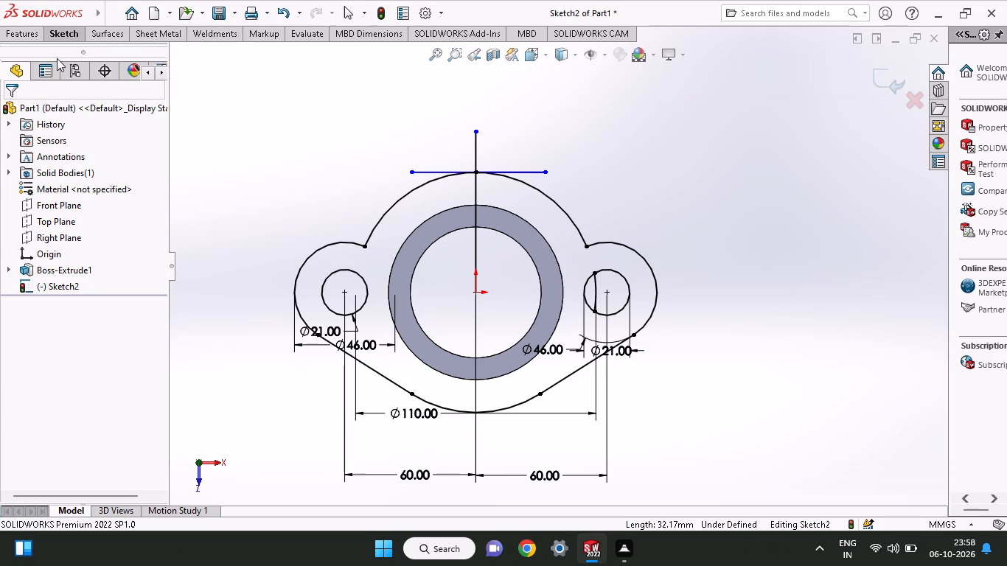
click(475, 169)
click(413, 169)
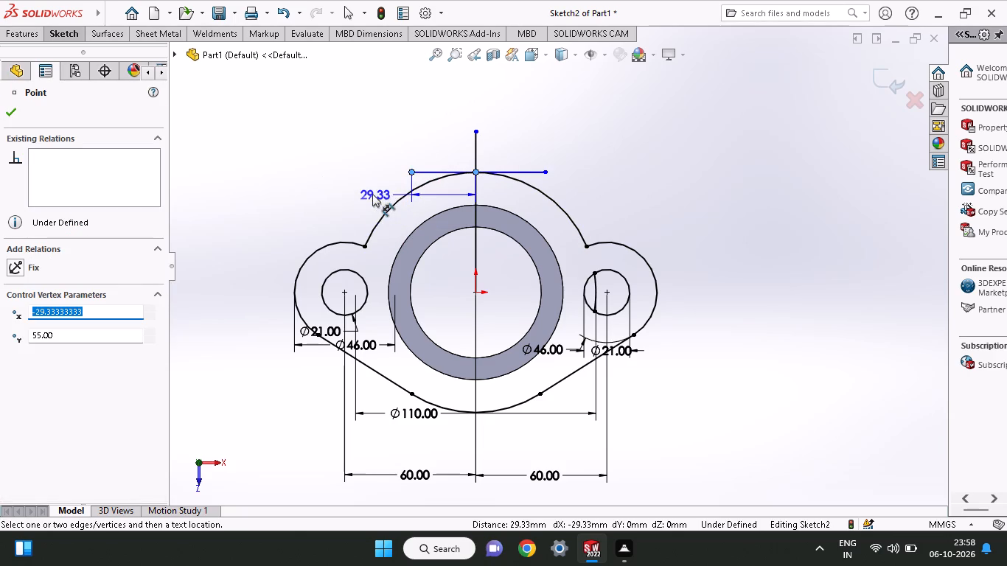
click(313, 181)
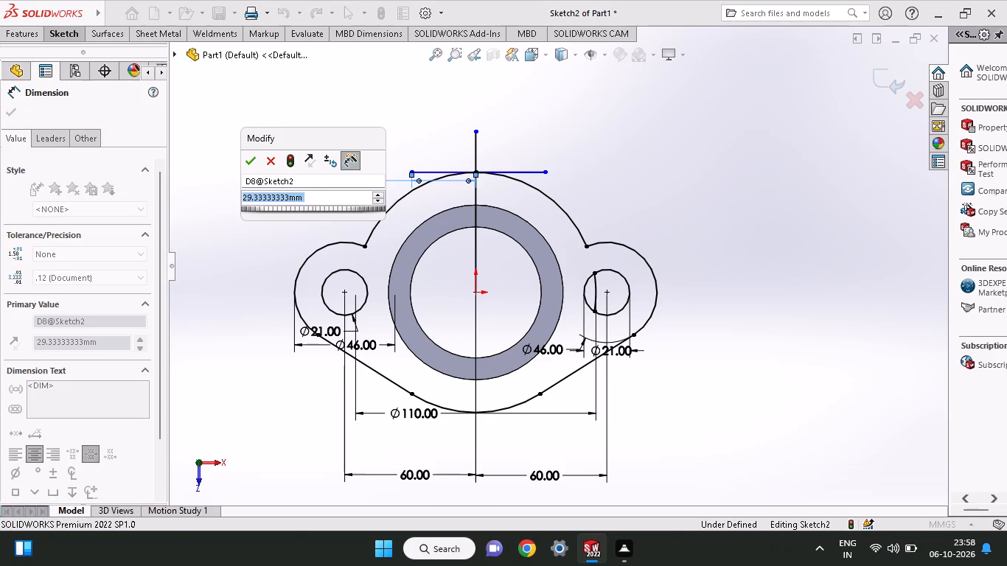
text(30)
key(Return)
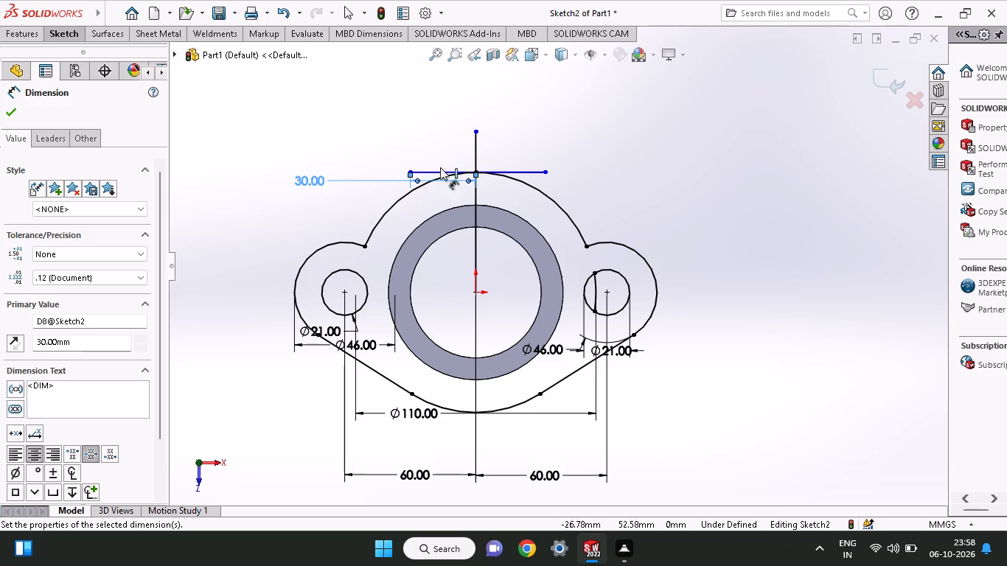
click(473, 174)
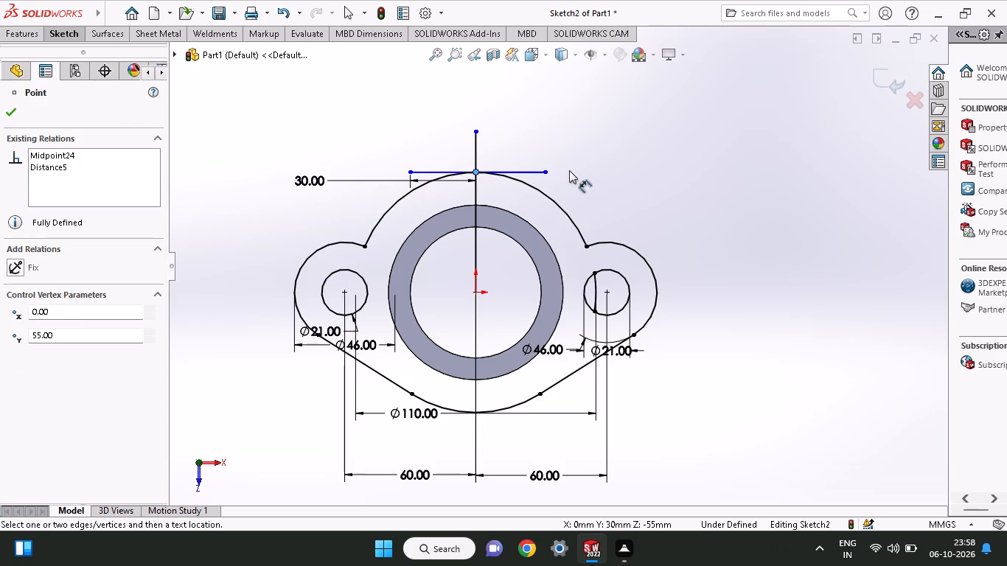
click(548, 172)
click(520, 187)
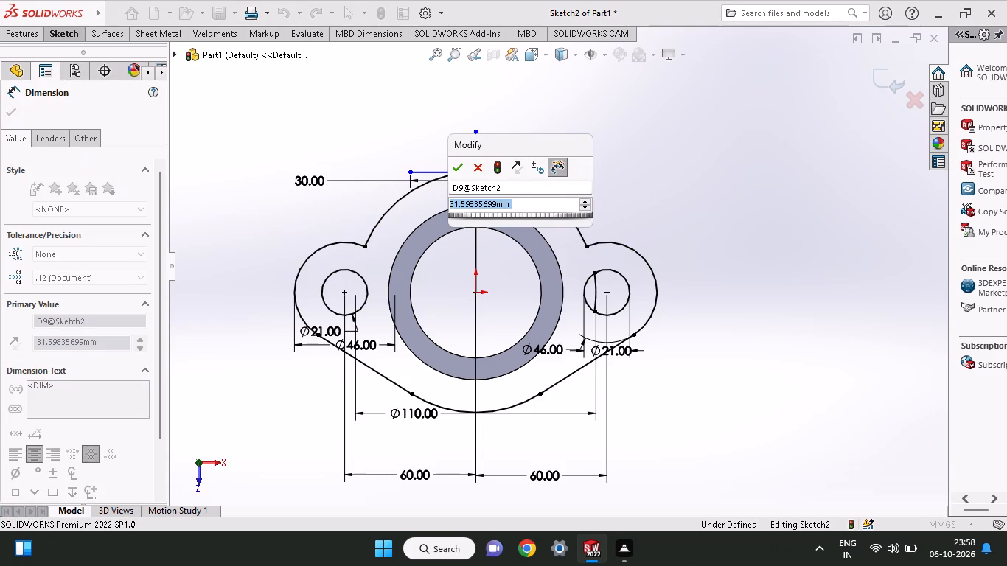
text(30)
key(Return)
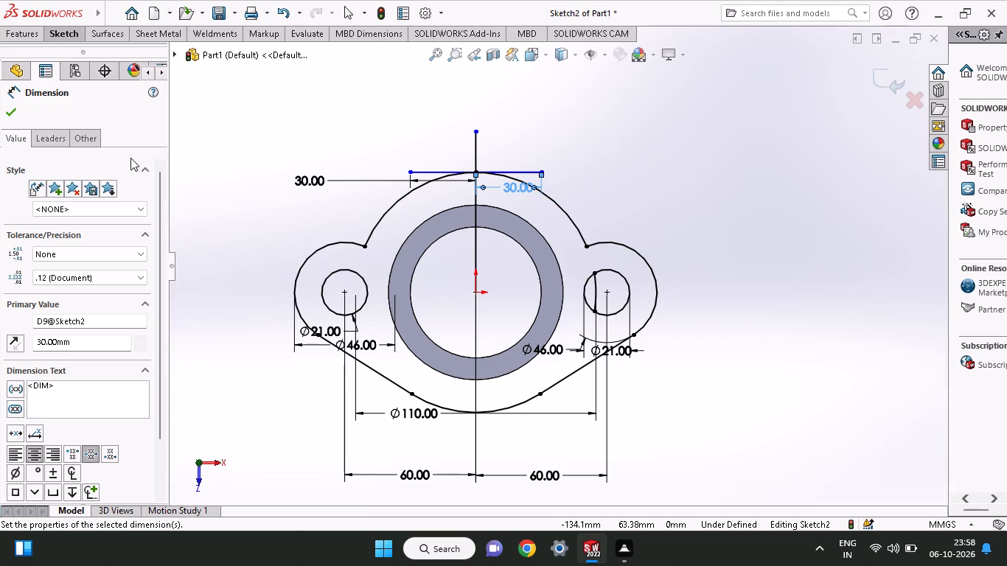
Sketch three lines above the horizontal line to close a rectangle about 27 mm high over the upper arc.
click(68, 43)
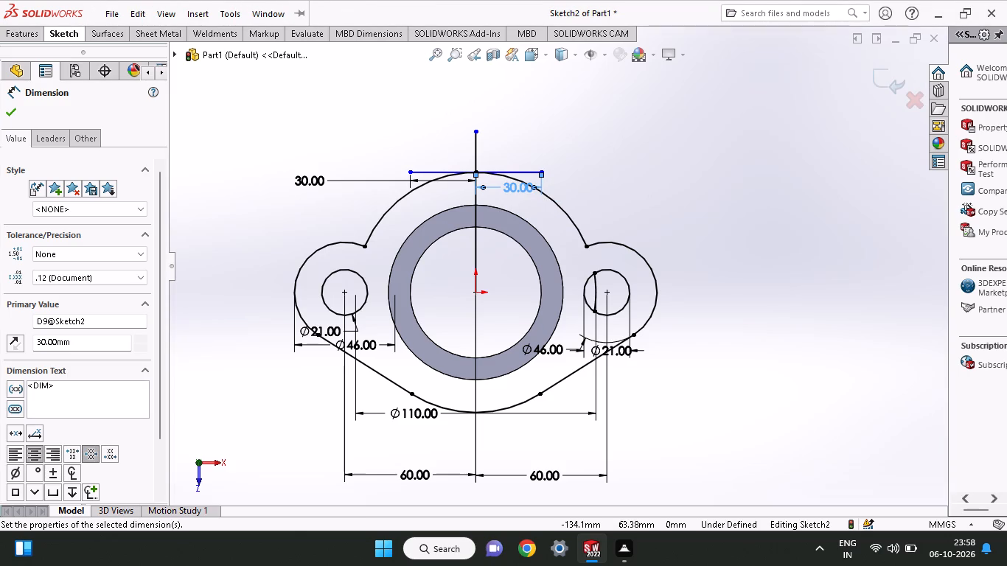
click(69, 35)
click(97, 54)
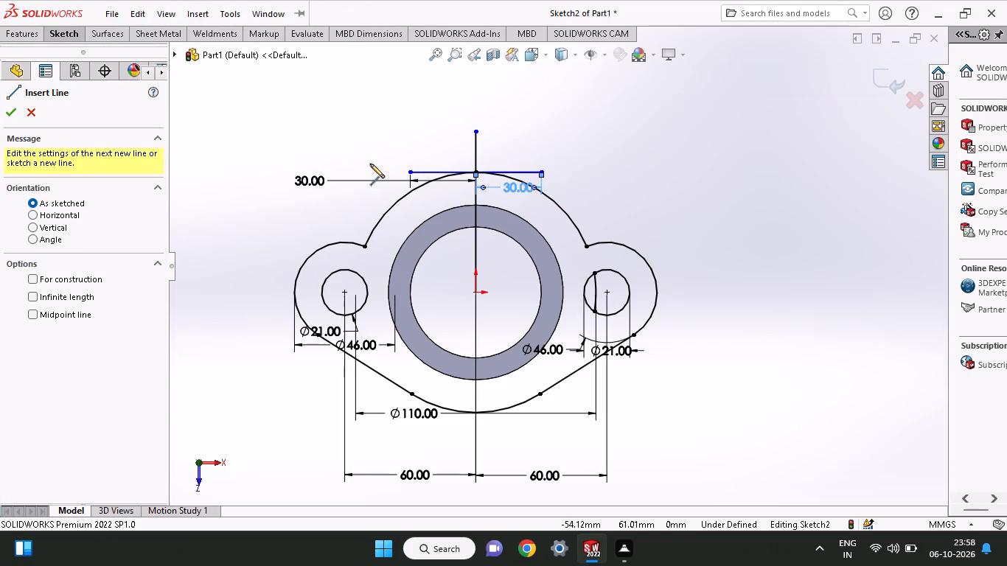
click(408, 172)
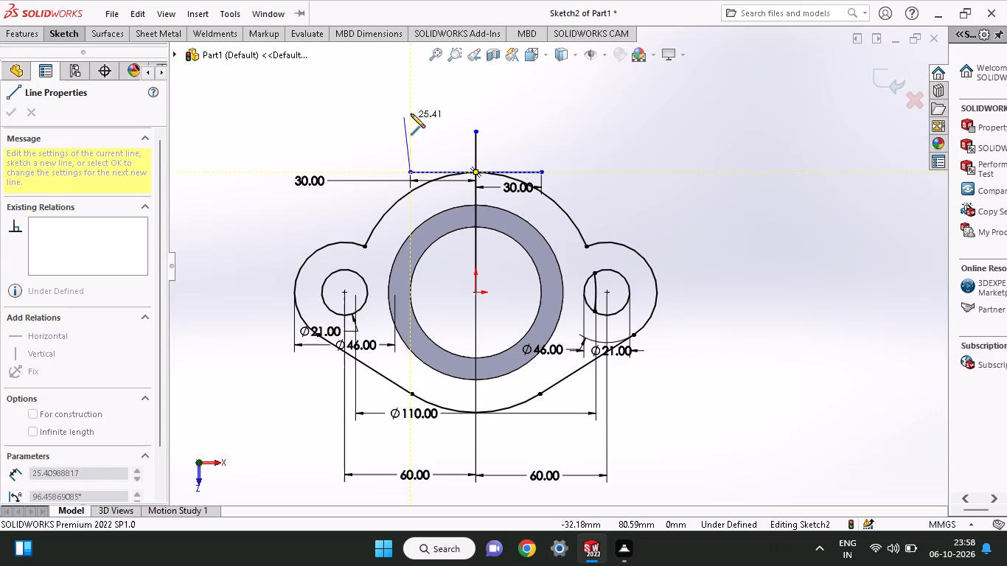
click(411, 113)
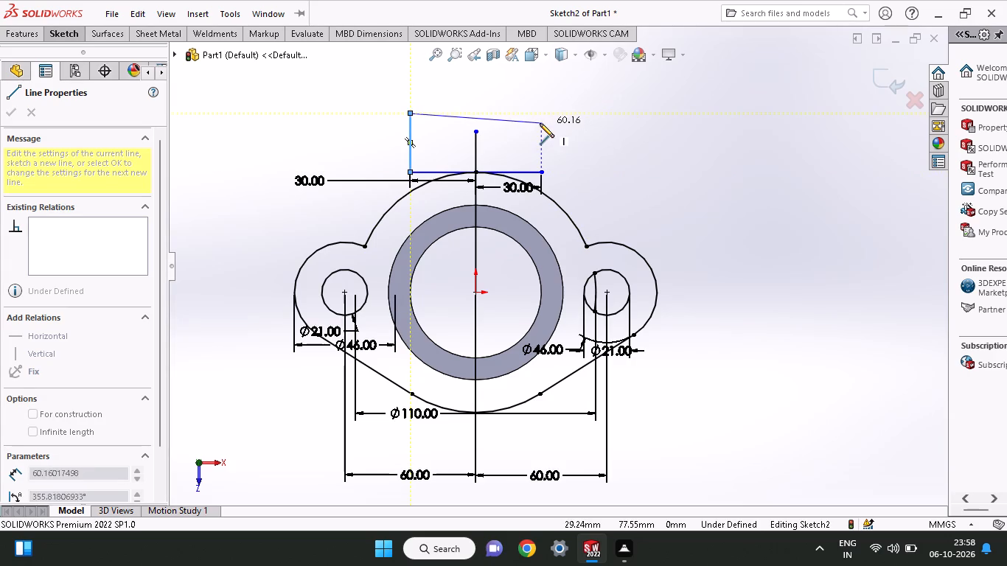
click(542, 111)
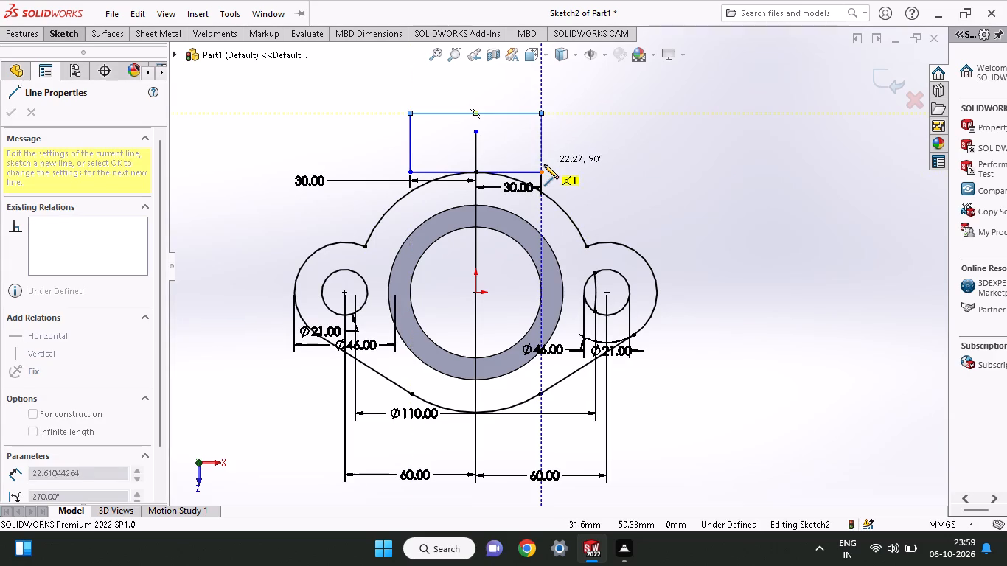
click(543, 170)
right_click(563, 131)
click(574, 140)
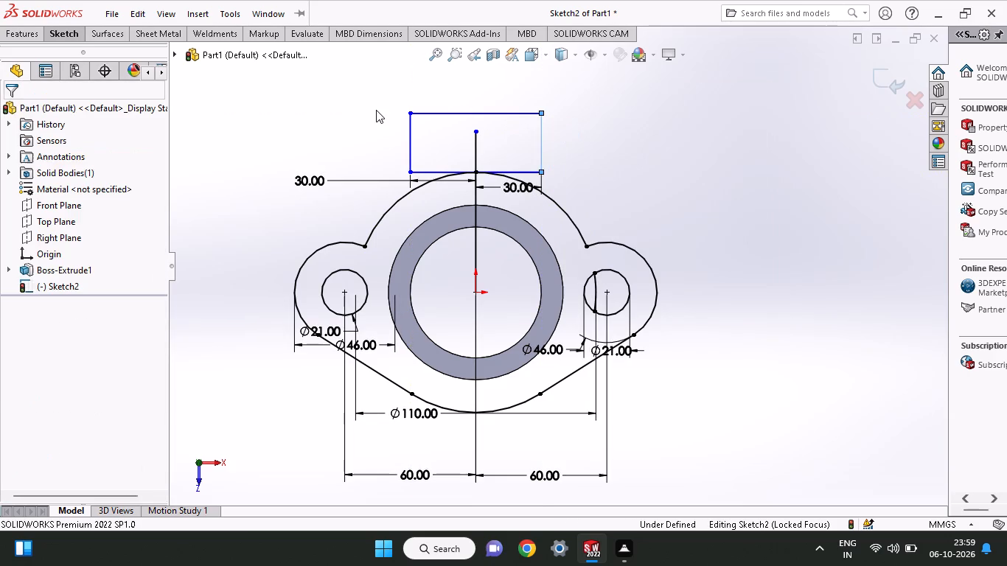
Dimension the rectangle's vertical side as 25 mm.
click(55, 32)
click(67, 53)
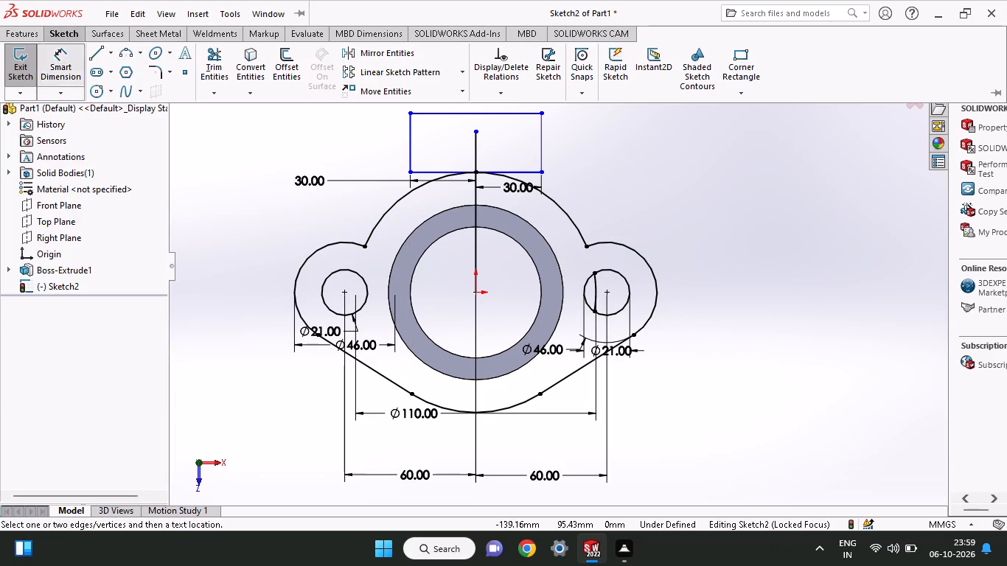
click(413, 135)
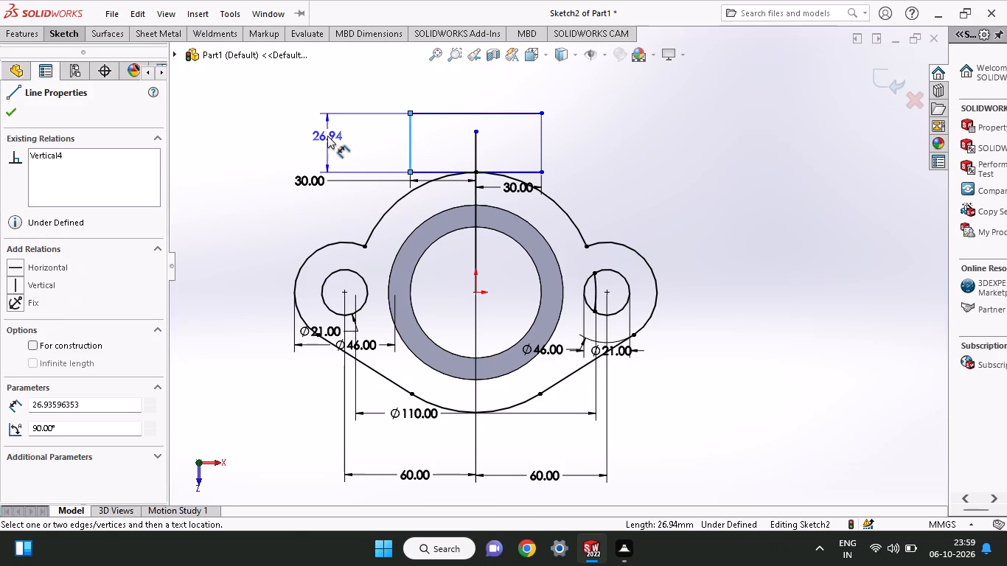
click(327, 136)
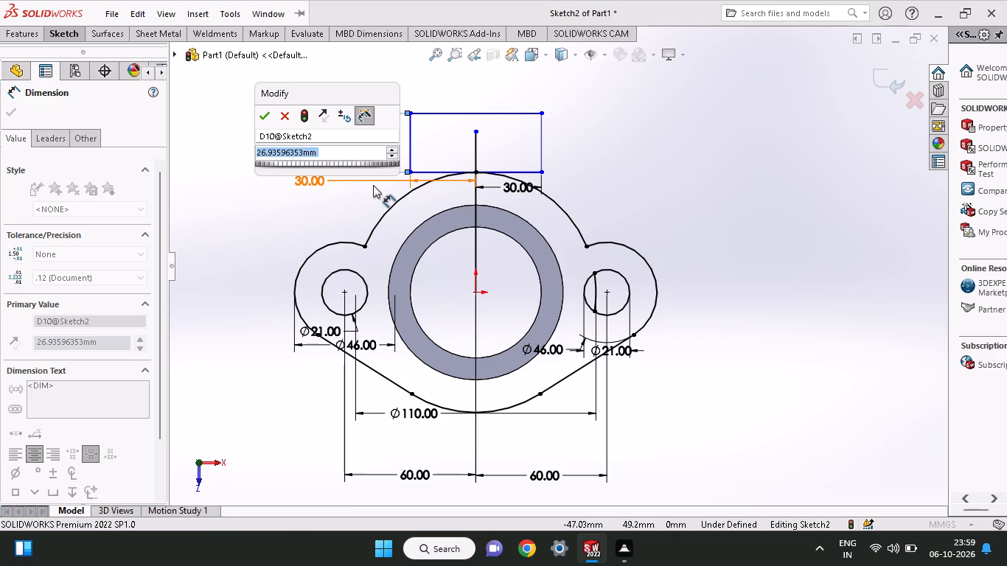
text(25)
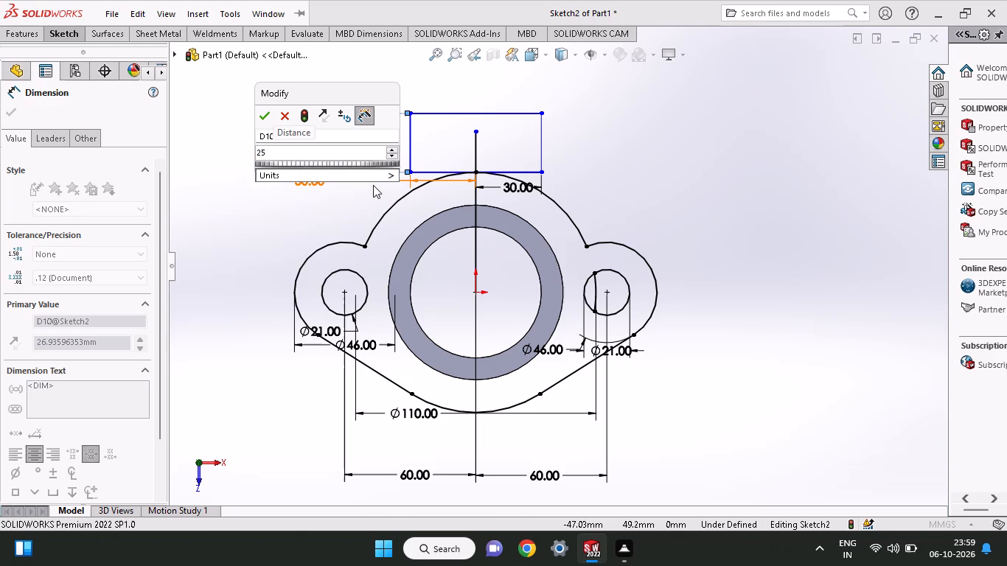
key(Return)
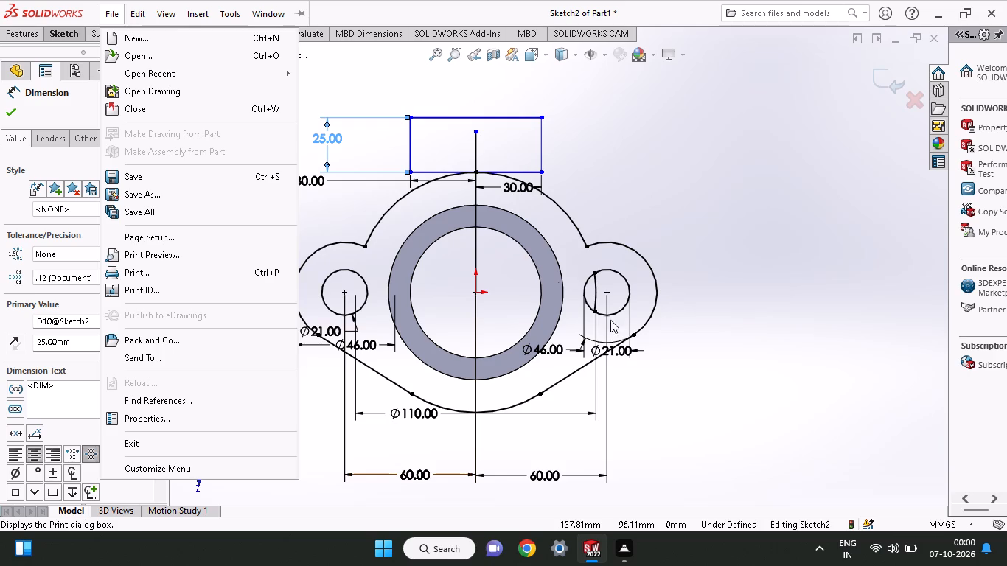
click(604, 175)
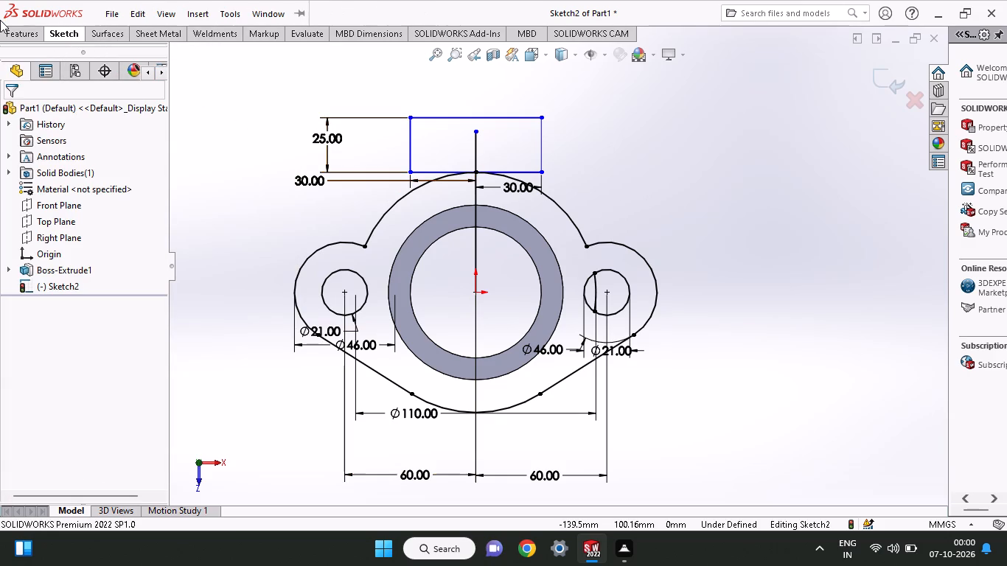
Sketch a slanted line from the rectangle's lower-left corner down past the outside of the left 46 mm boss arc.
click(46, 38)
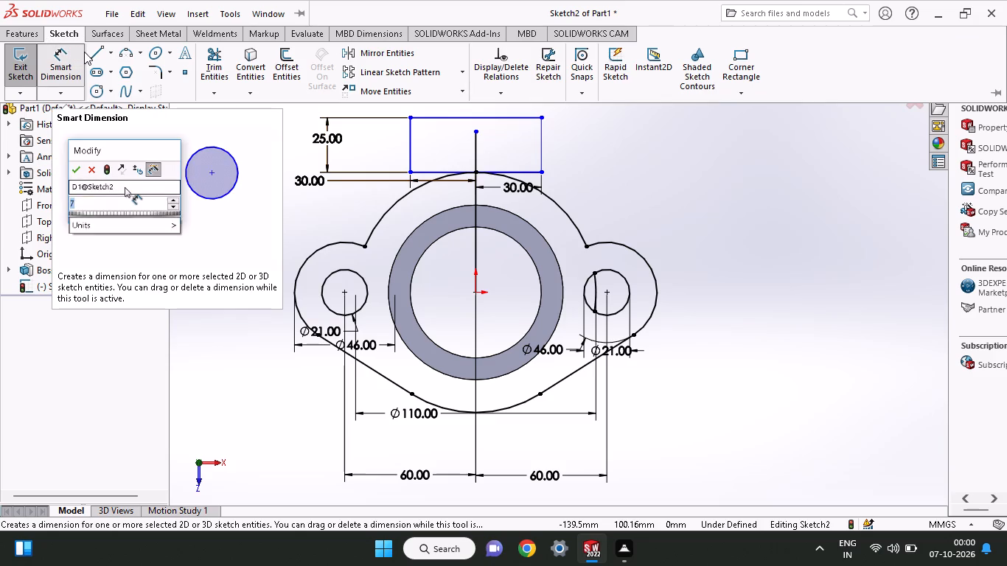
click(91, 55)
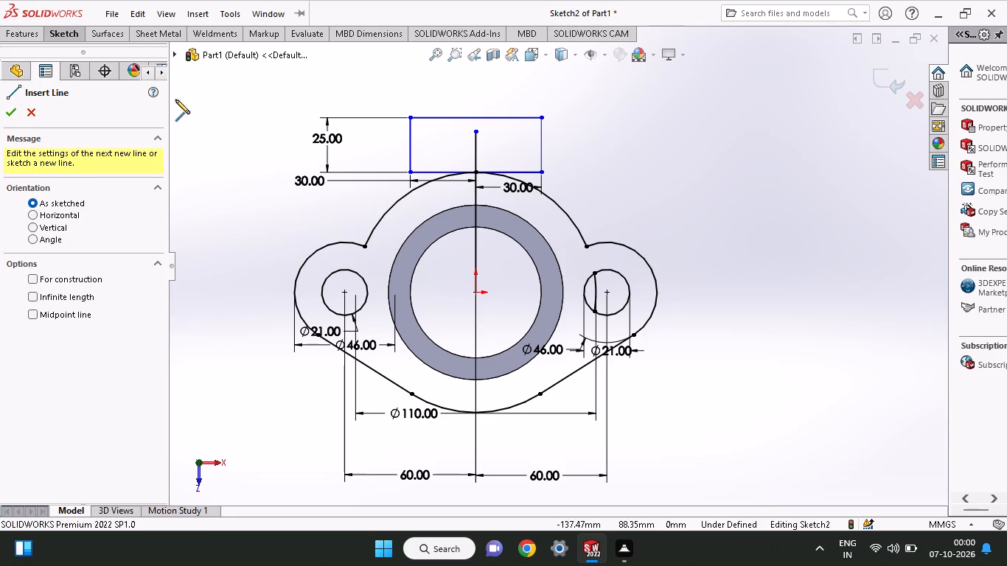
click(411, 170)
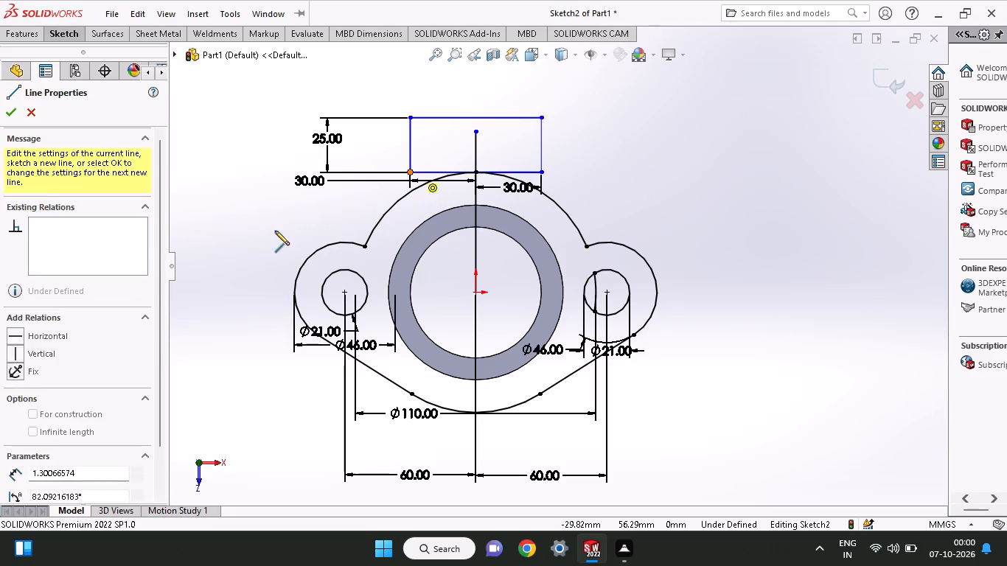
click(286, 265)
right_click(254, 203)
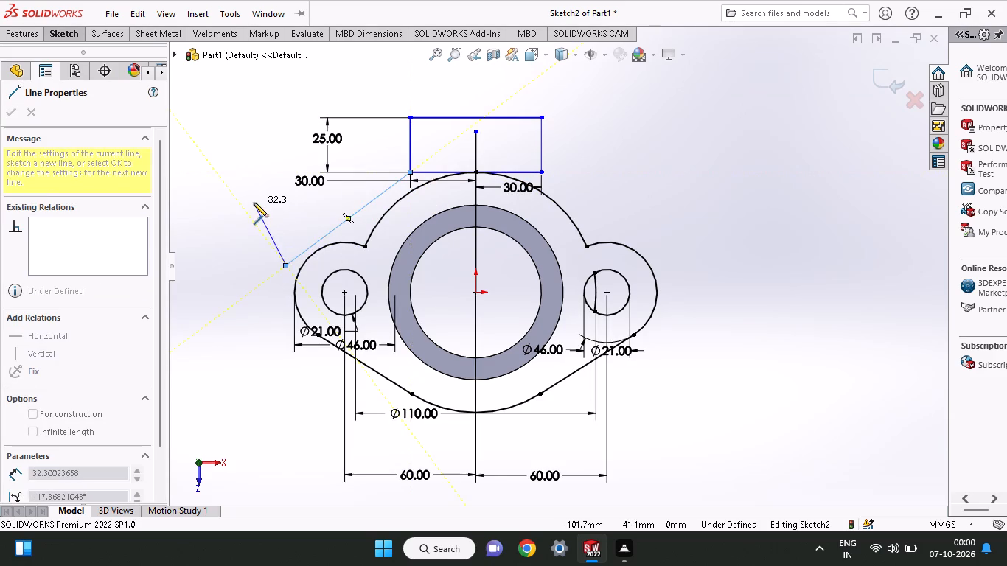
click(266, 214)
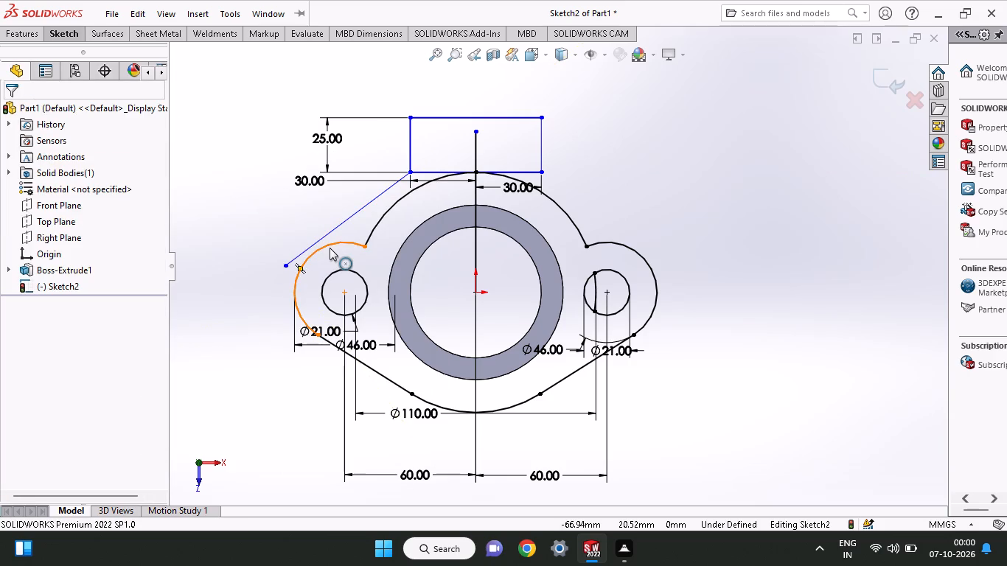
Make the left slanted line tangent to the left 46 mm boss arc.
click(330, 248)
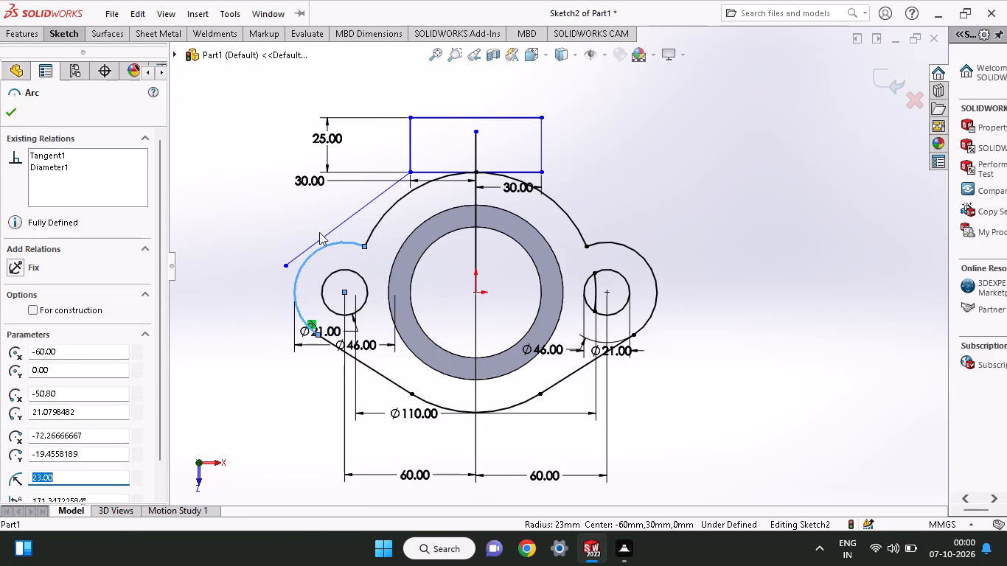
shift+click(321, 240)
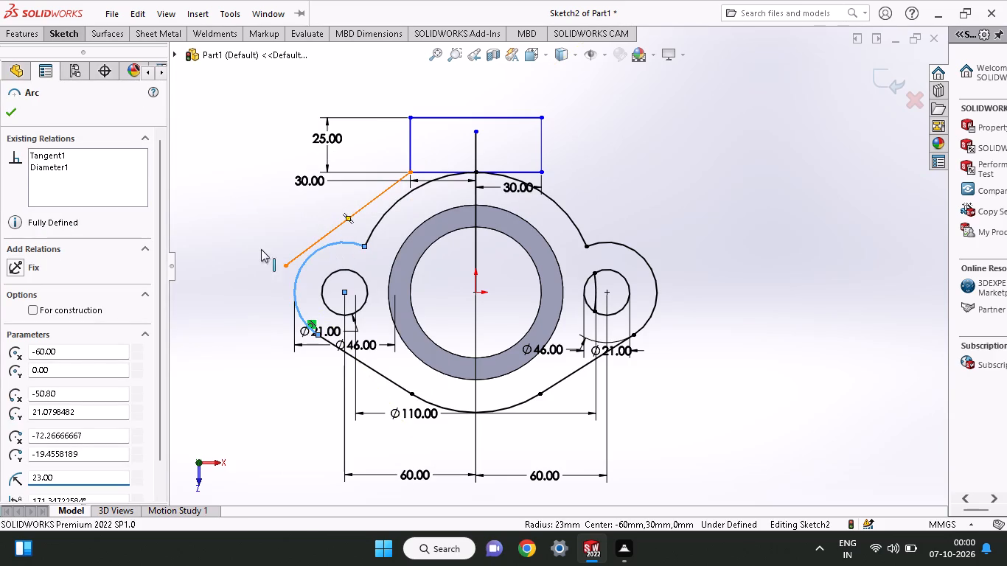
click(38, 348)
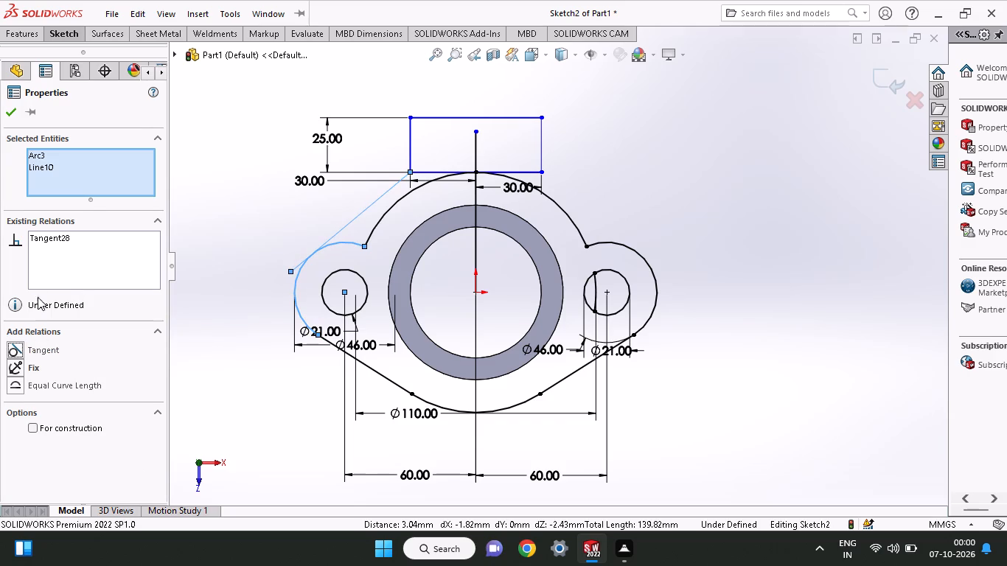
click(12, 118)
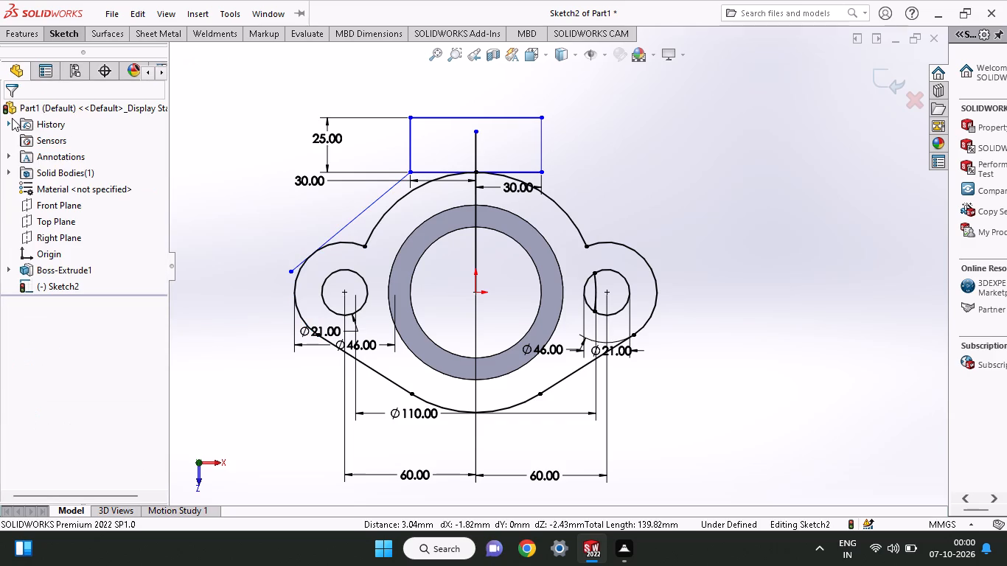
Trim the overhanging end of the left slanted line back to its tangent point on the left boss arc.
click(66, 35)
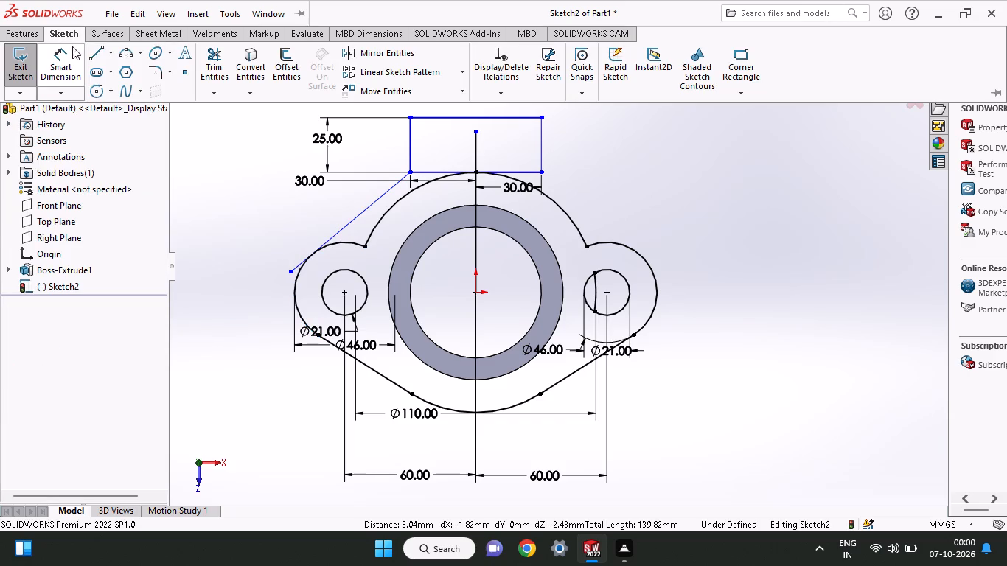
click(211, 69)
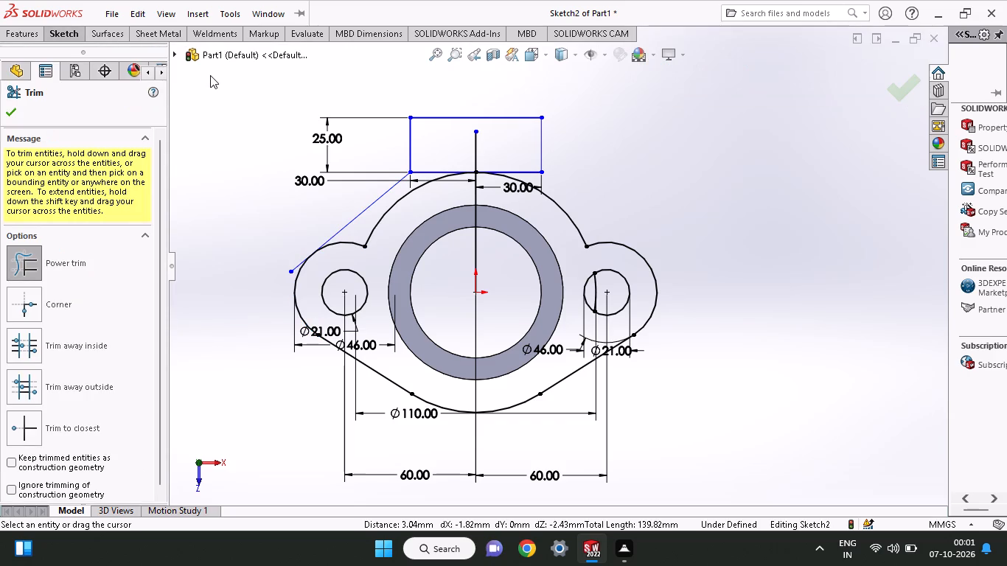
drag(295, 226, 295, 227)
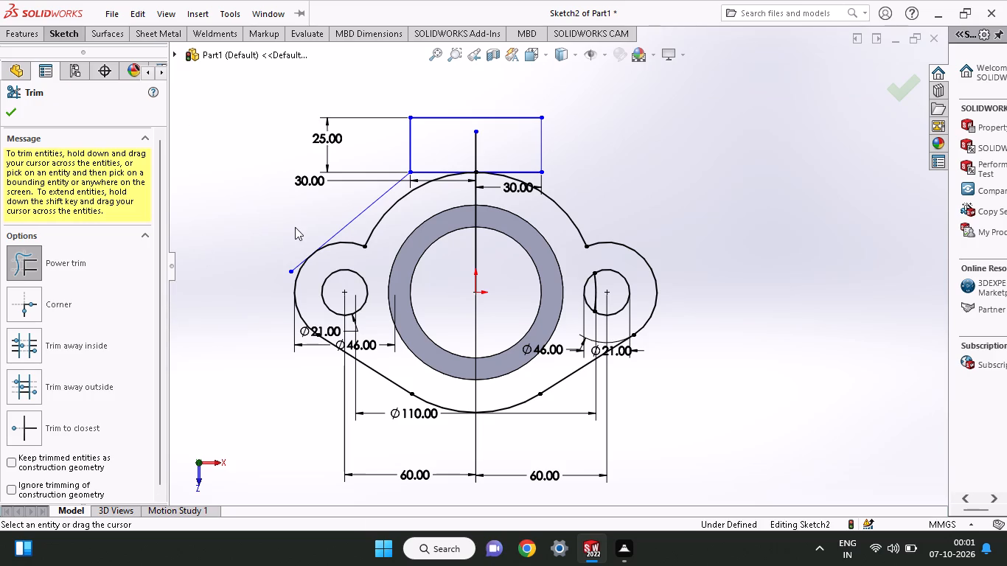
drag(295, 227, 290, 279)
drag(298, 247, 298, 259)
drag(298, 259, 295, 272)
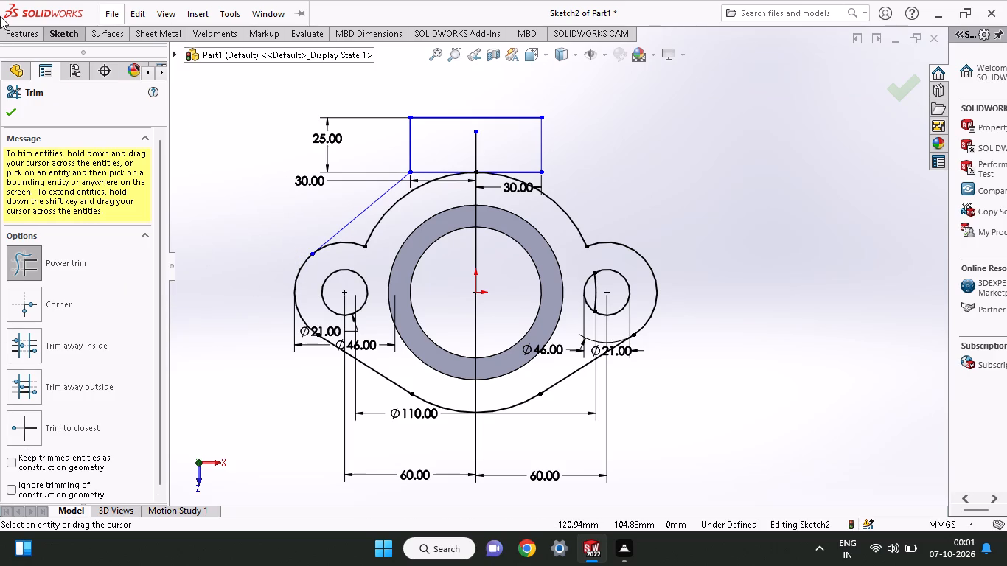
click(12, 115)
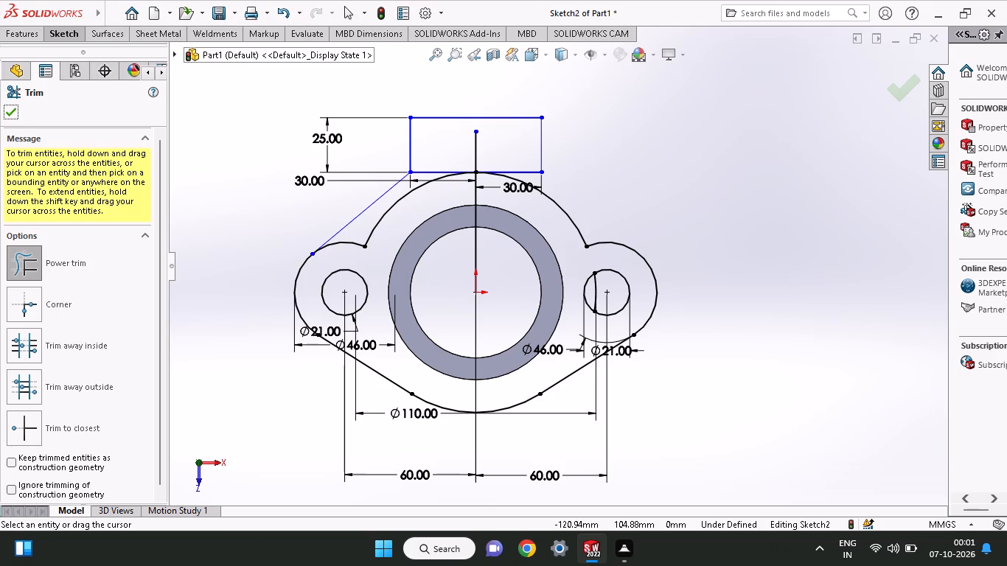
Sketch a slanted line from the rectangle's lower-right corner down past the outside of the right 46 mm boss arc.
click(69, 38)
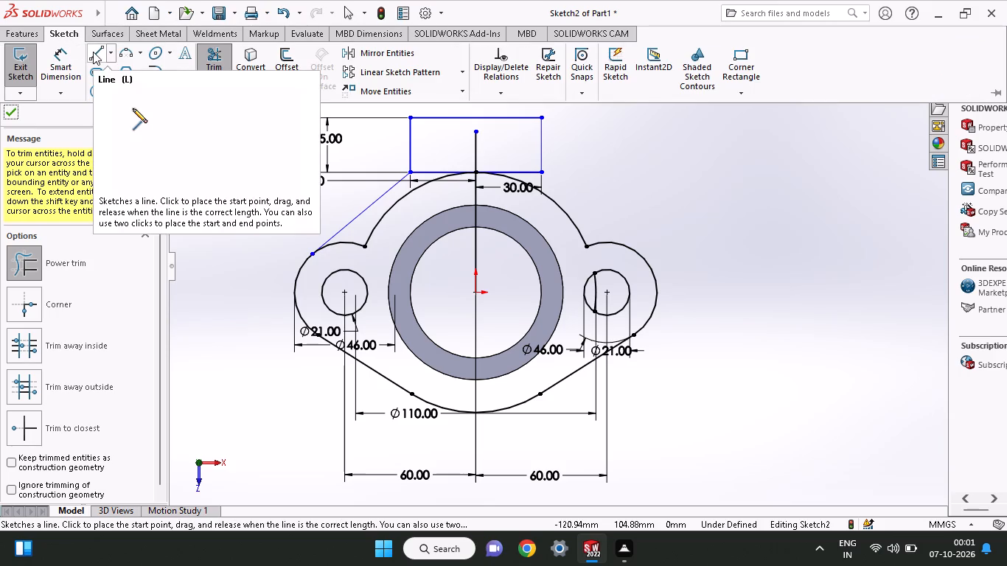
click(93, 52)
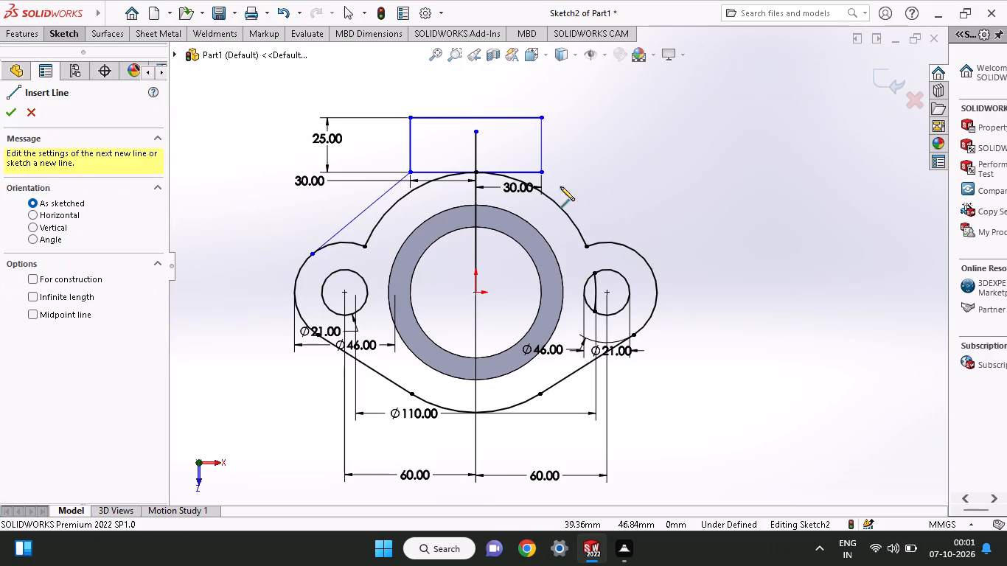
click(544, 173)
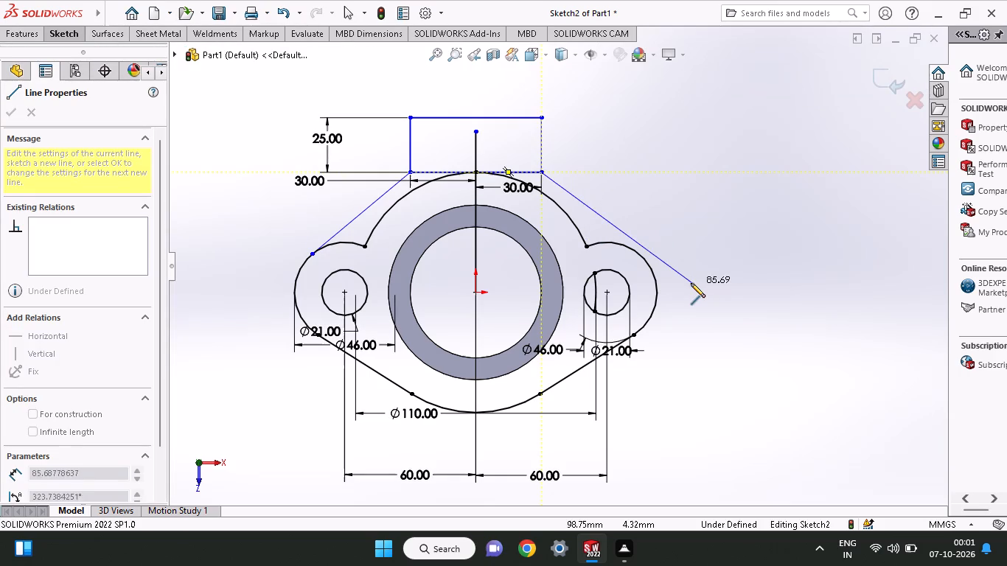
click(683, 283)
right_click(654, 192)
click(665, 204)
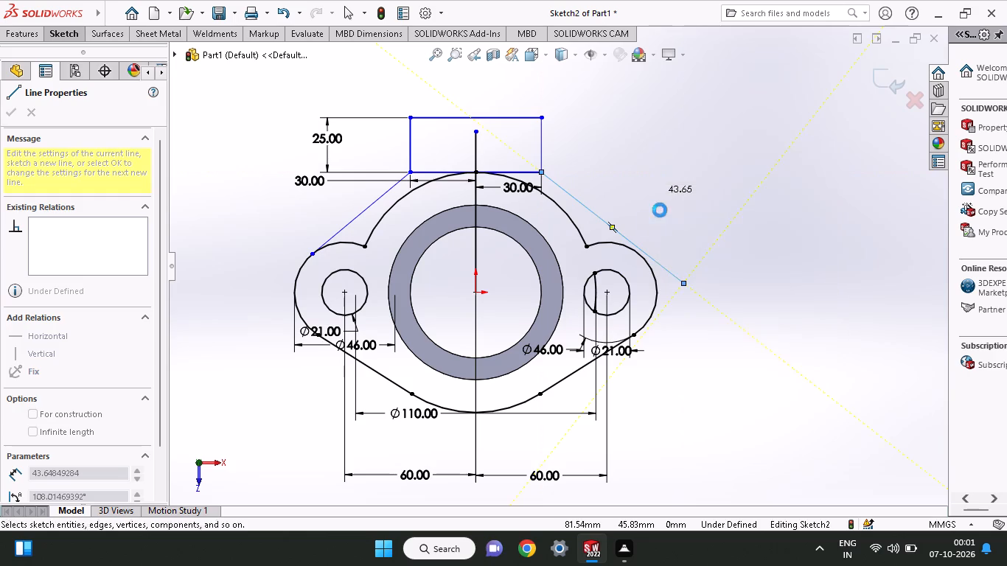
Make the right slanted line tangent to the right 46 mm boss arc.
click(644, 259)
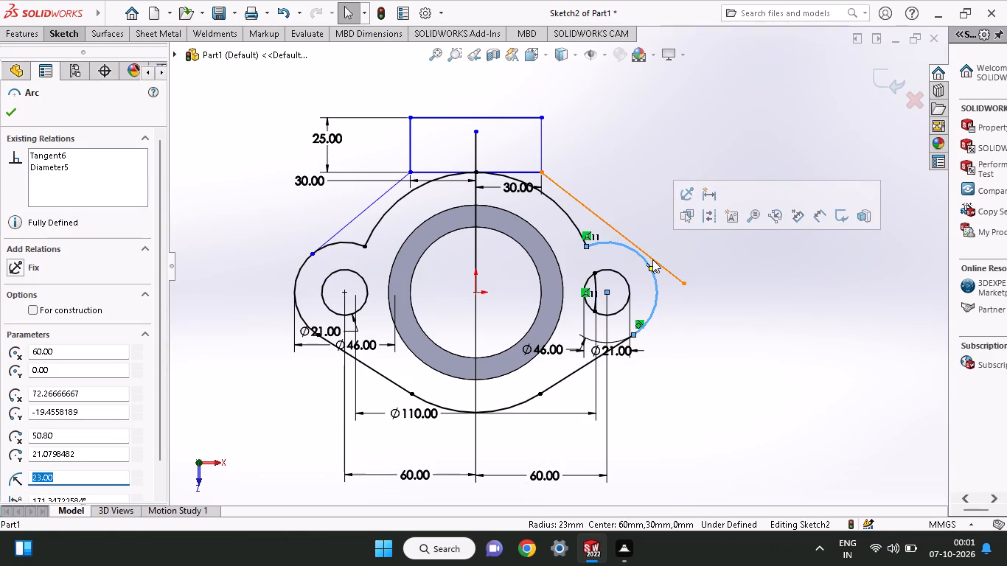
shift+click(652, 259)
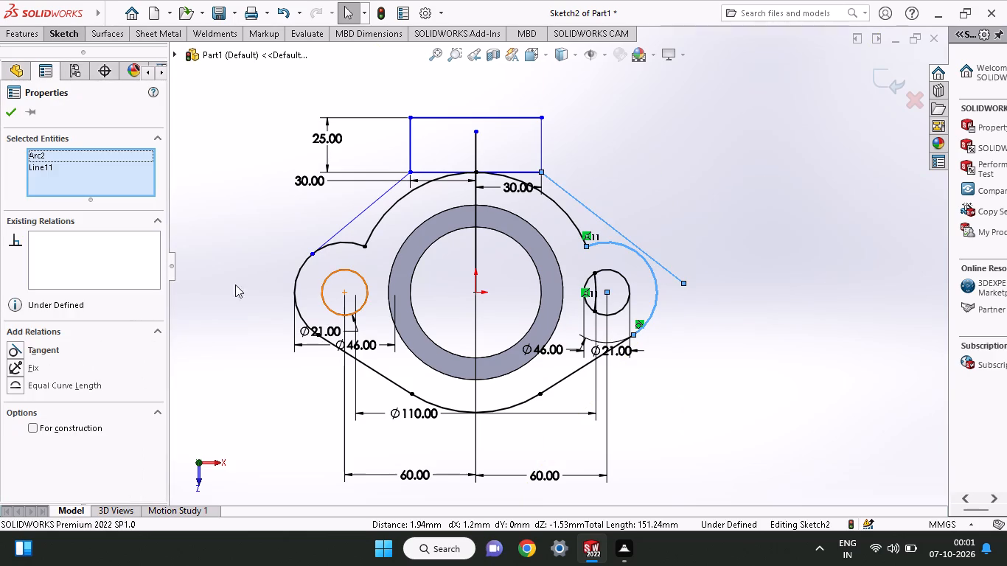
click(51, 347)
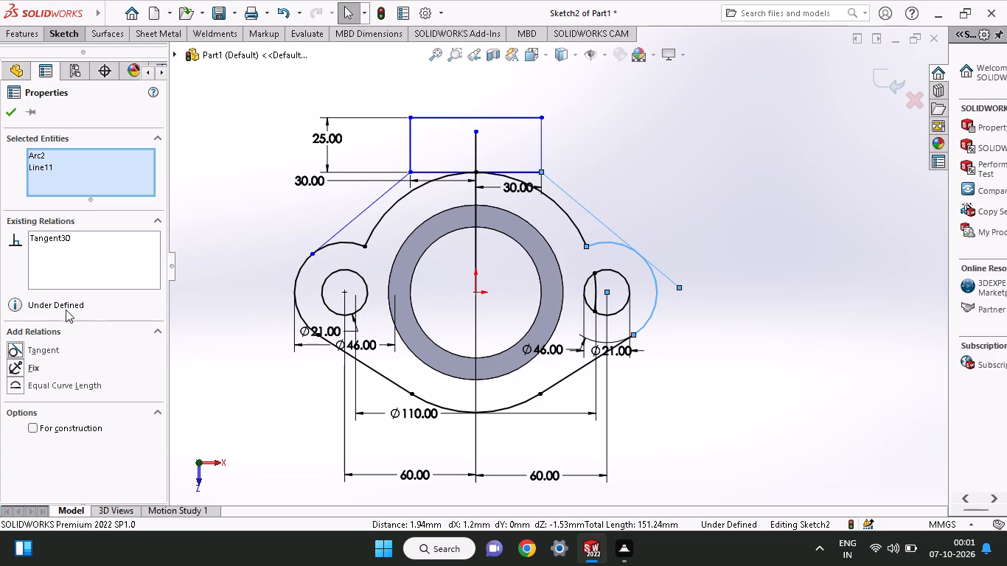
click(4, 111)
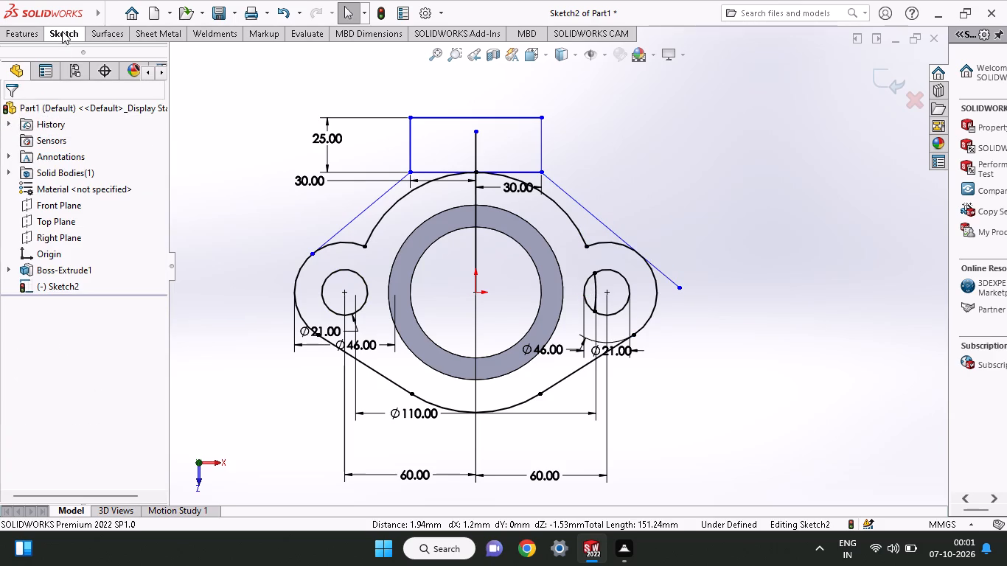
Trim the overhanging end of the right slanted line back to its tangent point on the right boss arc.
click(62, 28)
click(198, 71)
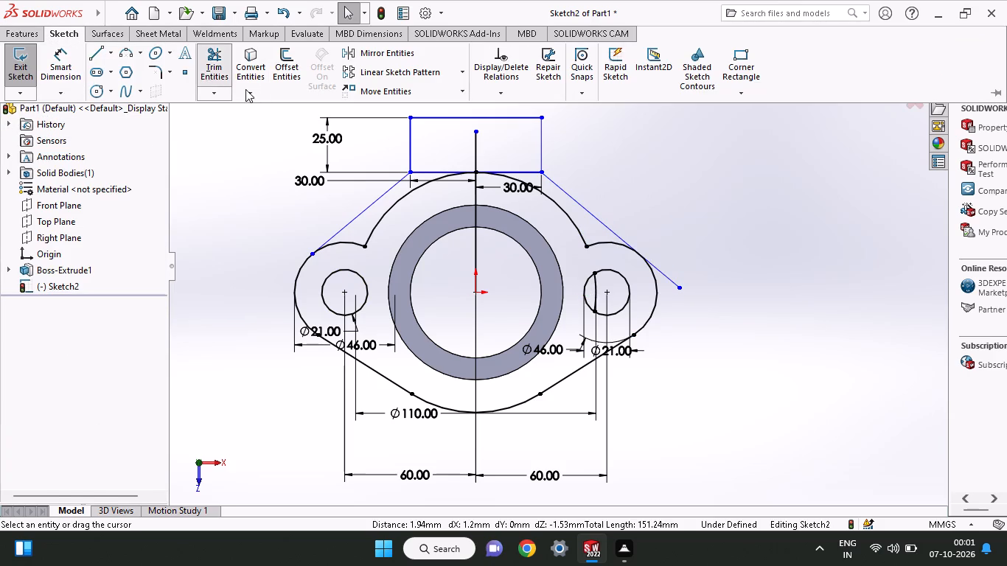
drag(680, 214, 682, 339)
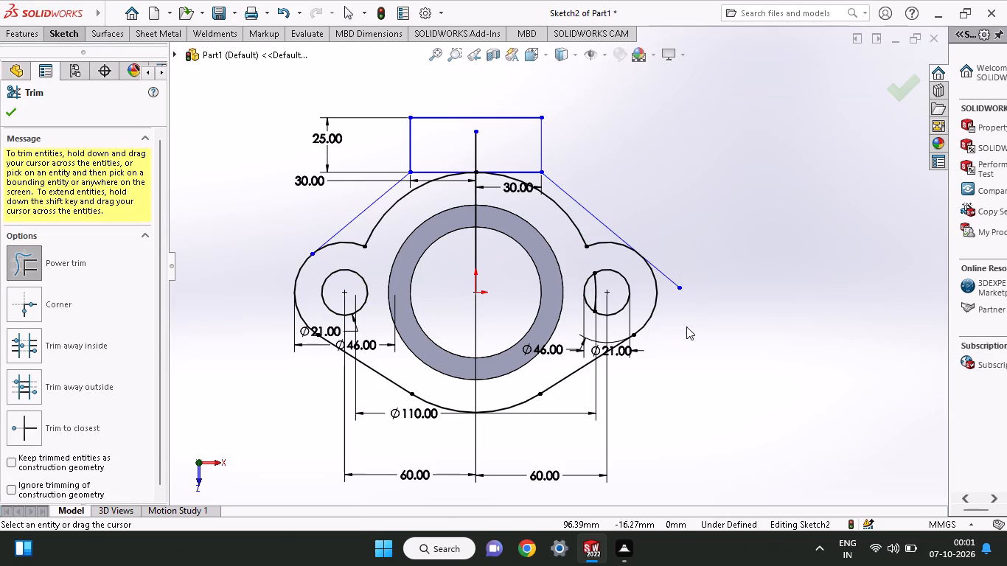
drag(679, 262, 677, 319)
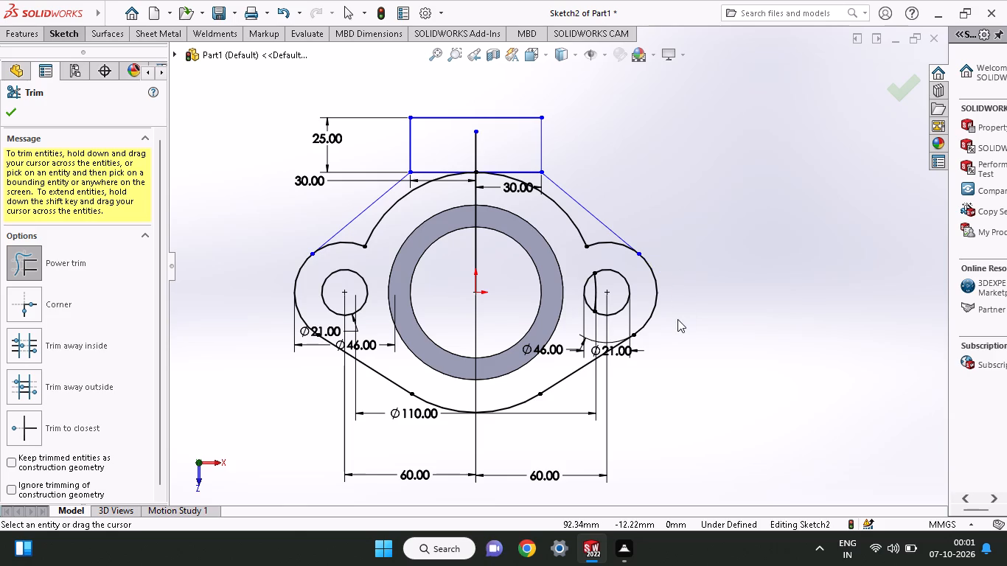
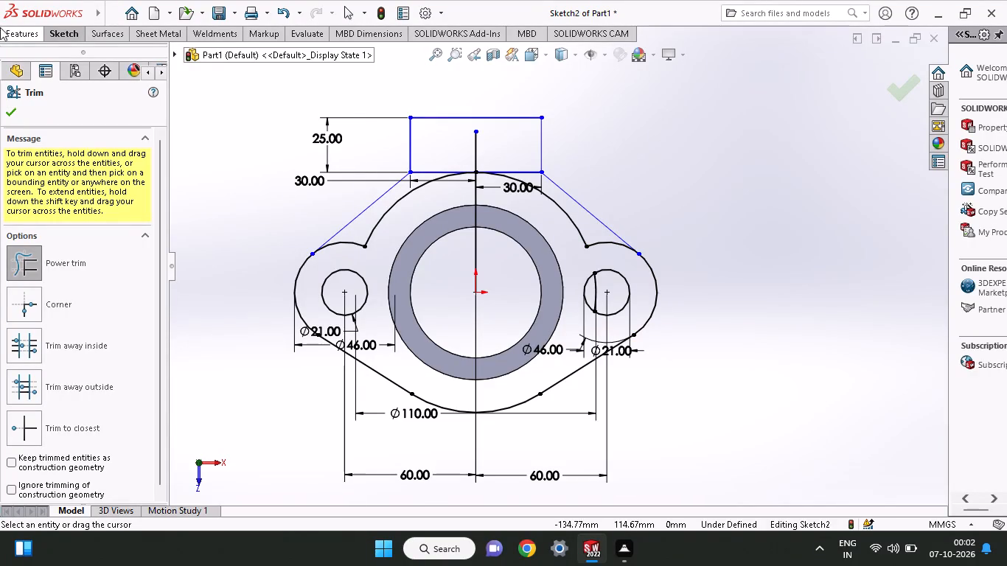
Trim away the upper 110 mm arc and the inner portions of both 46 mm boss arcs up to the slanted lines.
click(61, 28)
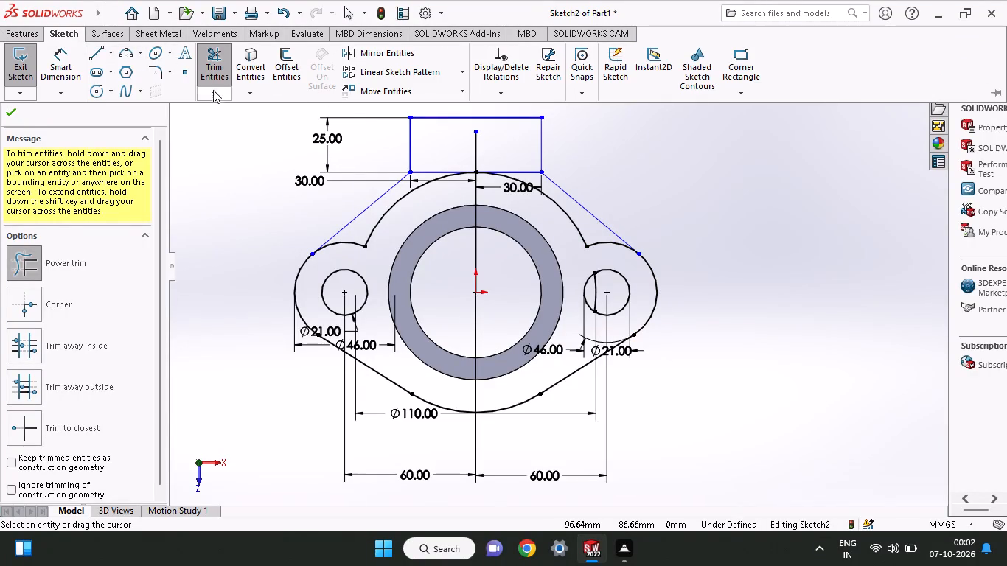
click(213, 44)
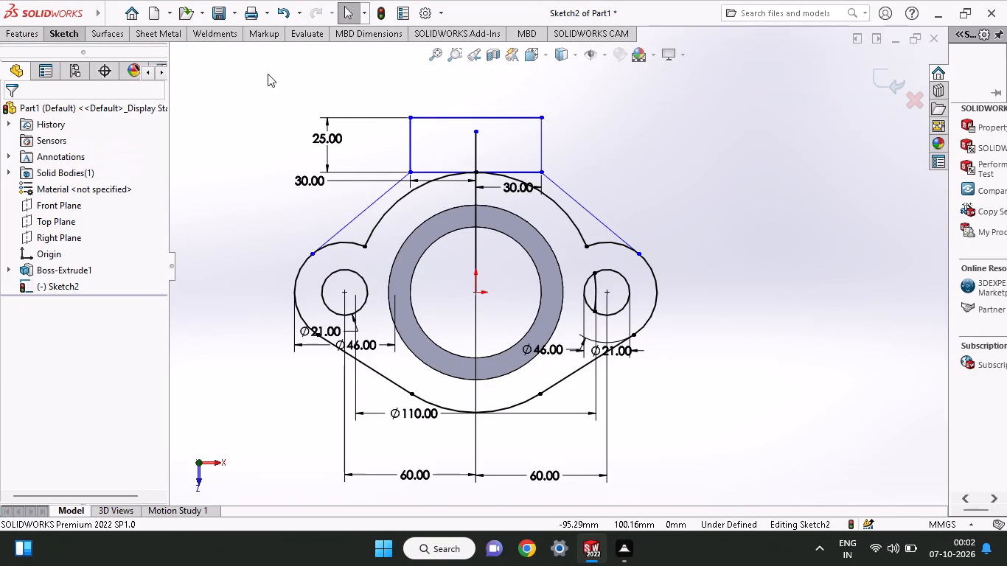
drag(414, 215, 381, 217)
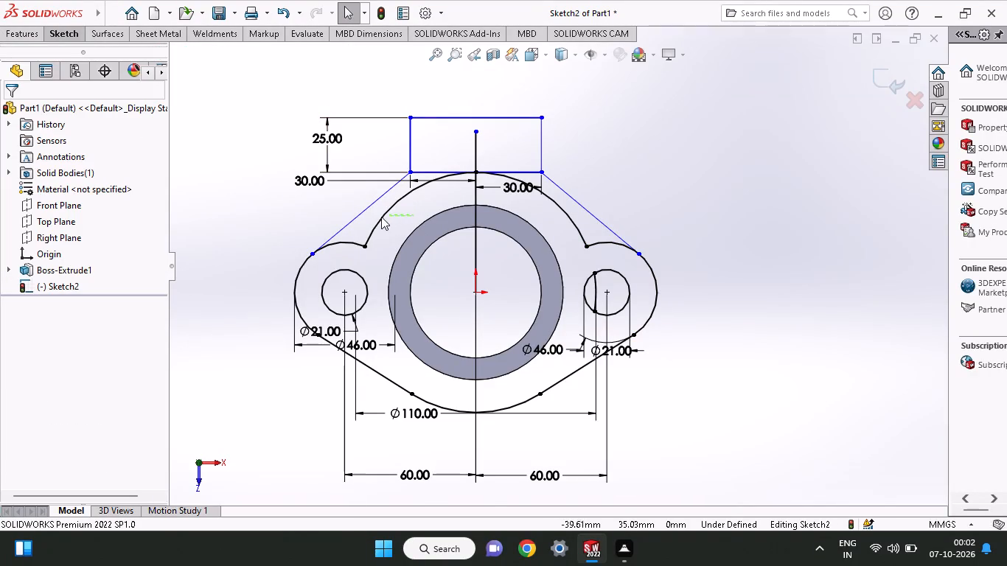
drag(381, 217, 377, 220)
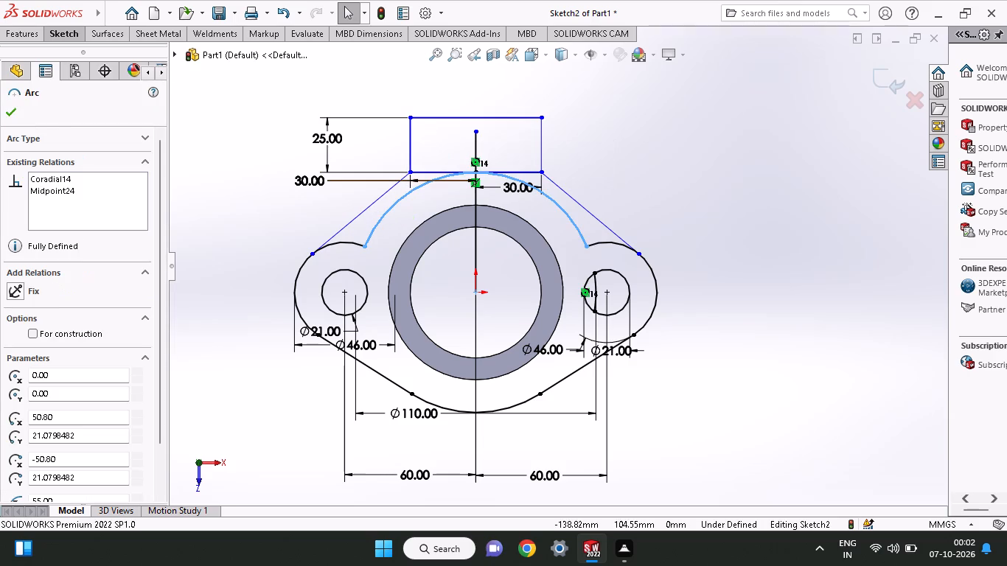
click(189, 88)
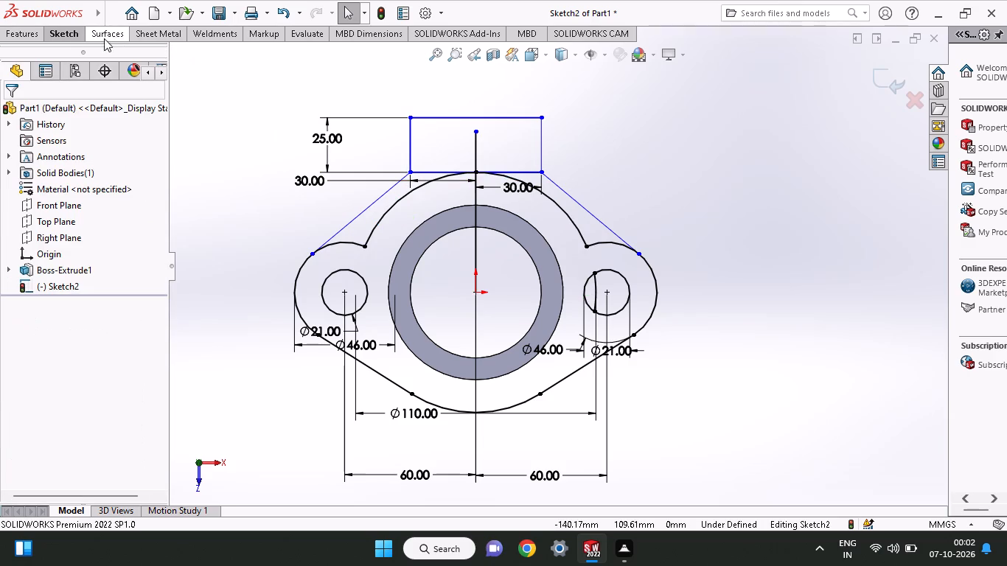
click(69, 37)
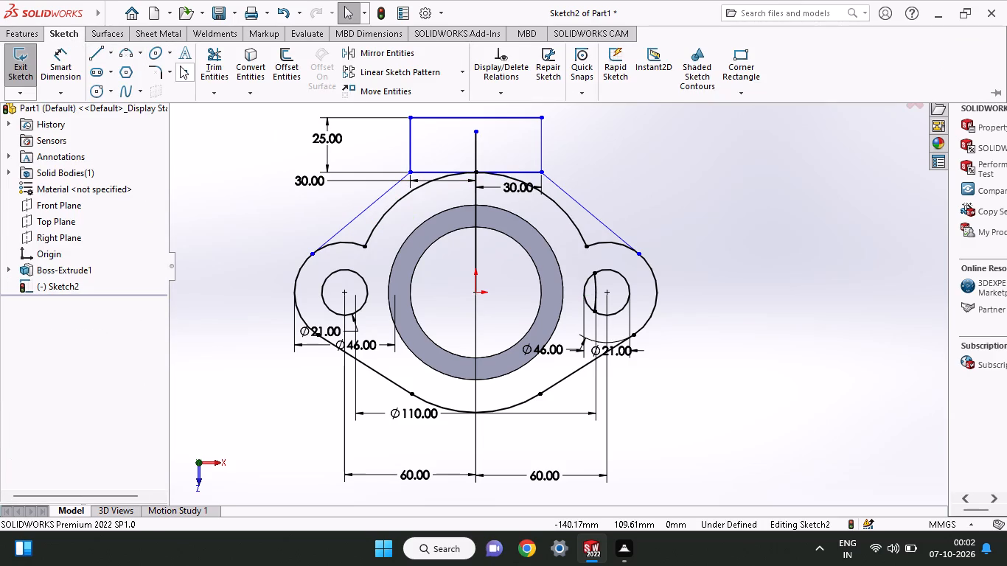
click(214, 61)
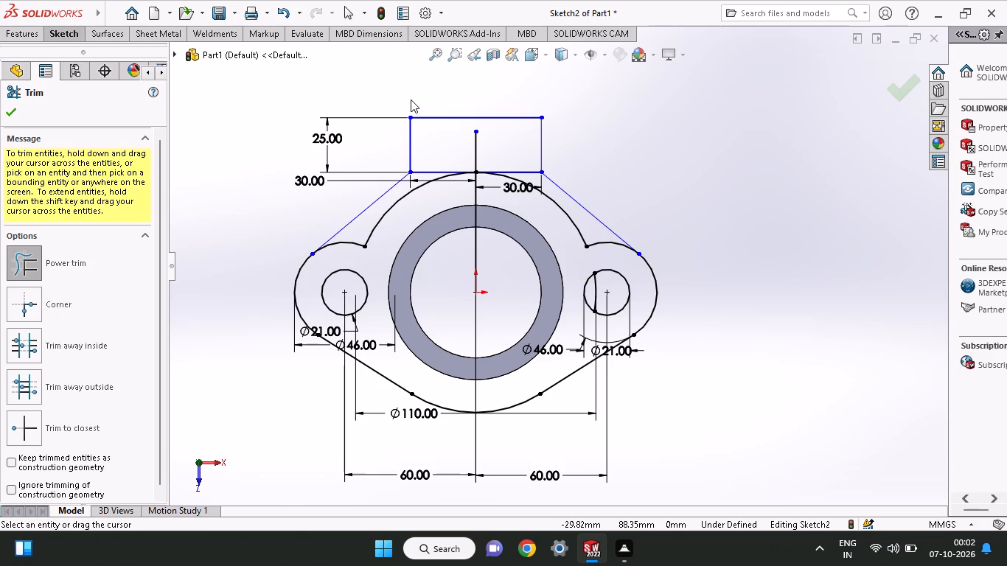
drag(386, 229, 369, 229)
drag(369, 229, 350, 253)
drag(538, 200, 562, 206)
drag(582, 226, 586, 234)
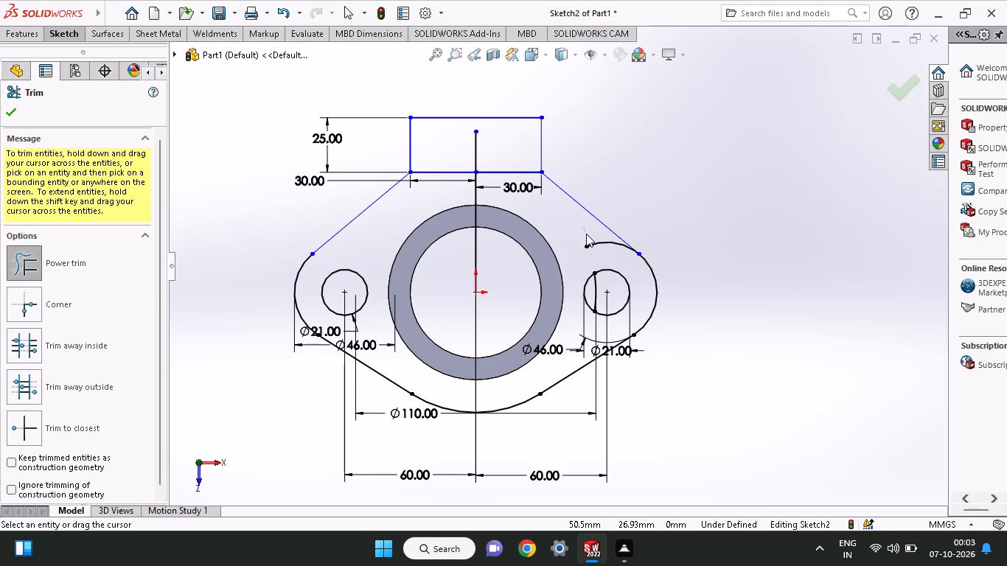
drag(586, 234, 601, 253)
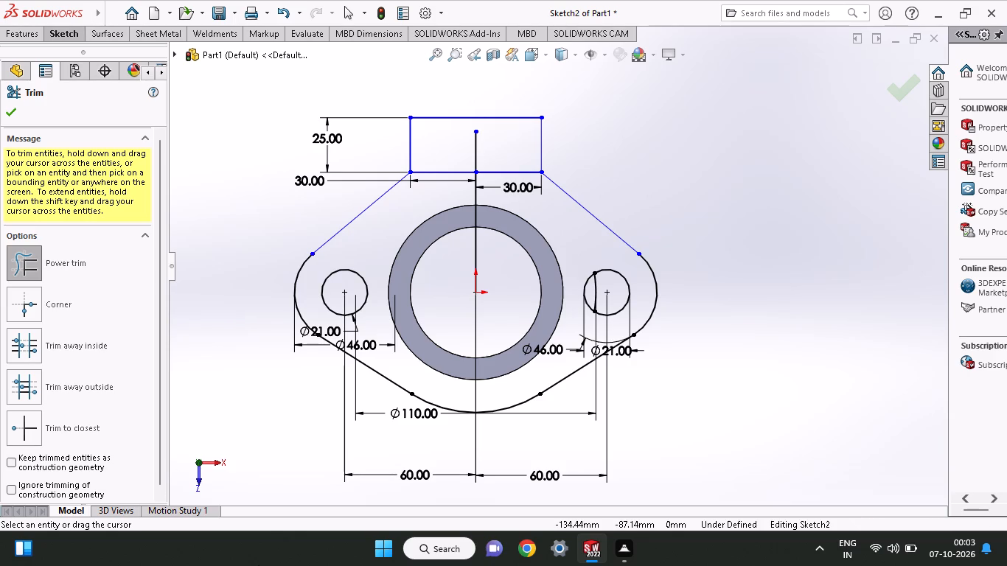
Trim away both 21 mm hole circles and the leftover arc segment inside the right hole.
drag(360, 245, 360, 256)
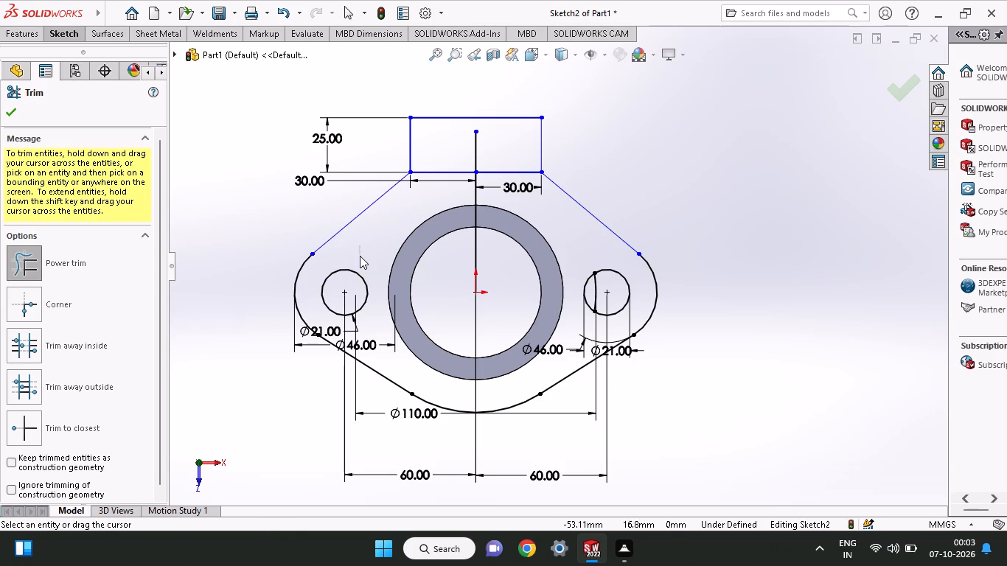
drag(360, 256, 360, 296)
click(605, 267)
drag(605, 267, 604, 281)
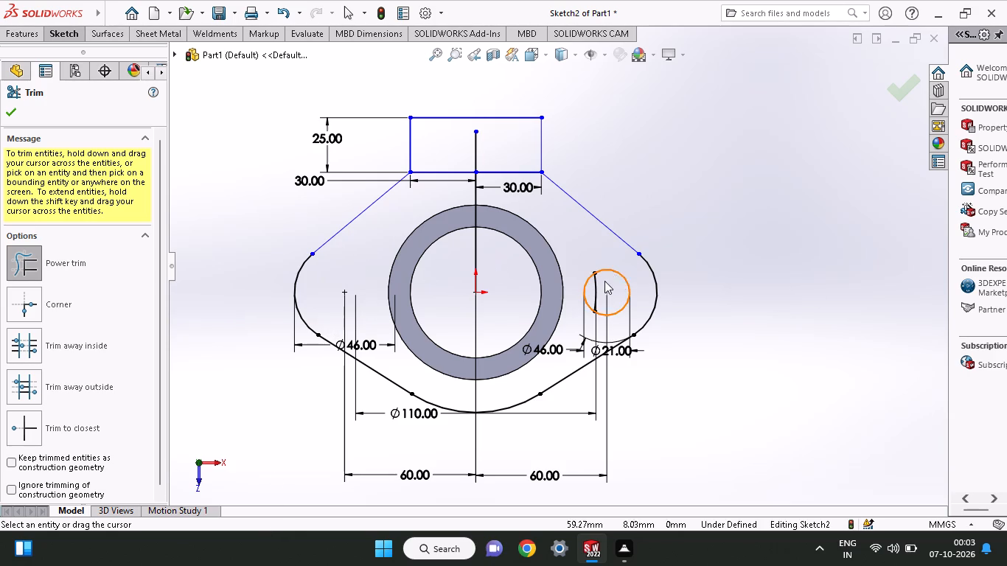
drag(604, 281, 604, 292)
drag(606, 242, 603, 279)
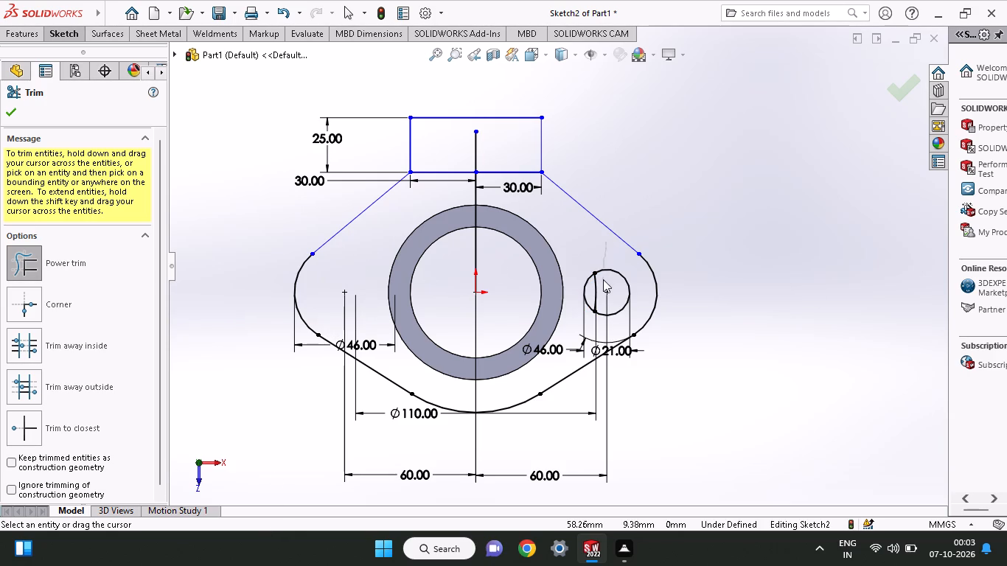
drag(603, 279, 603, 296)
drag(583, 267, 613, 304)
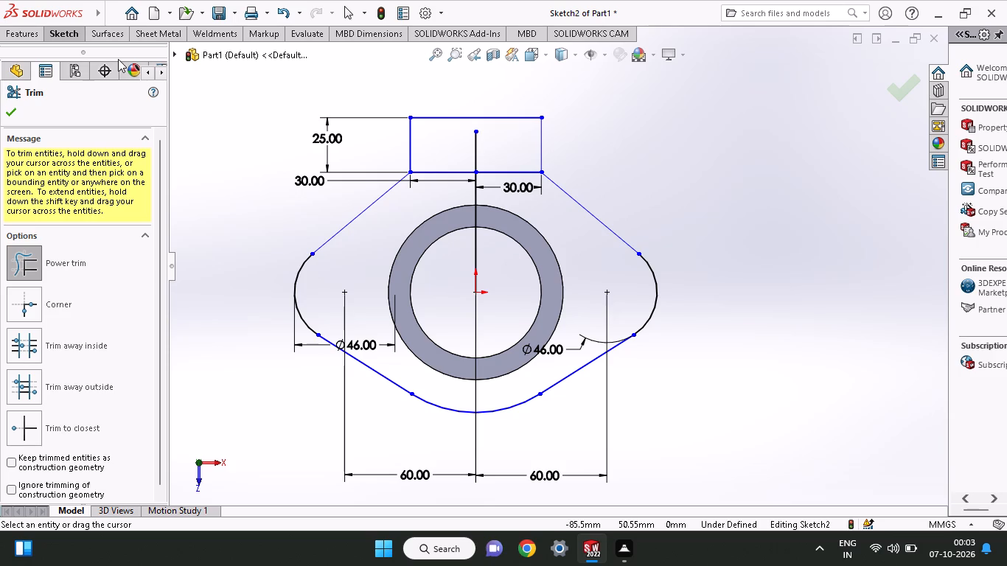
Extrude the flange region and the upper rectangle region together as a merged 35 mm blind boss, with direction reversed along the ring body.
click(19, 29)
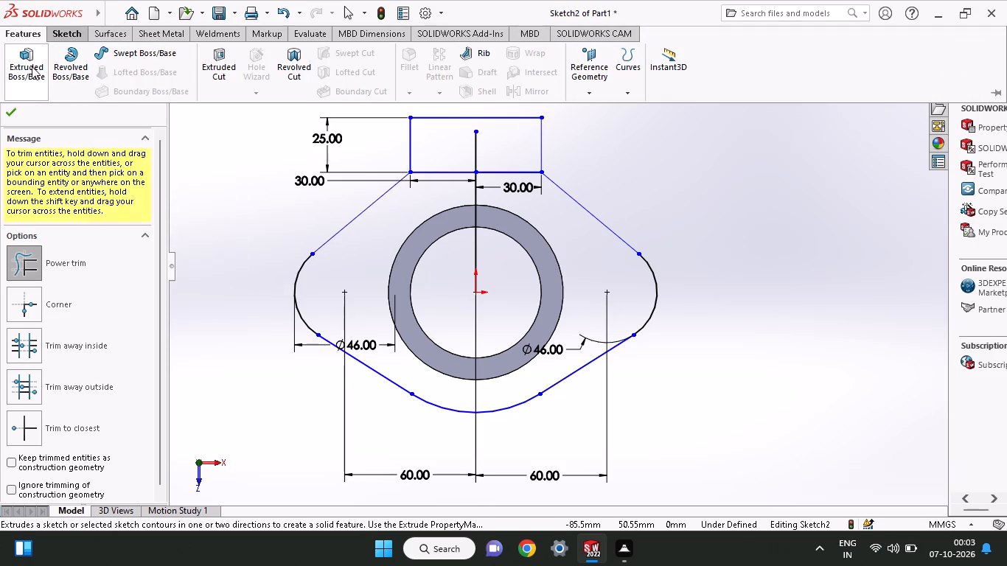
click(10, 74)
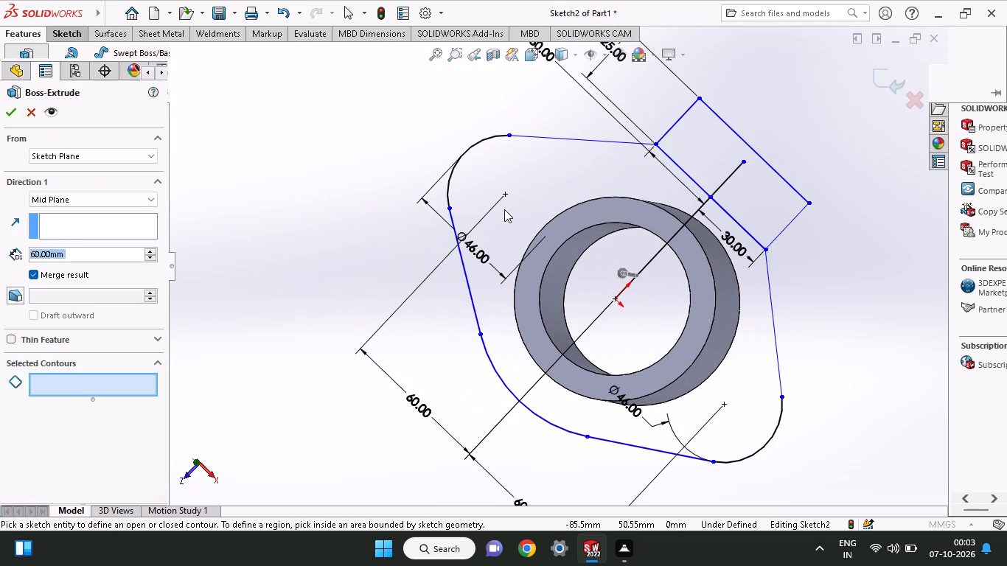
click(551, 169)
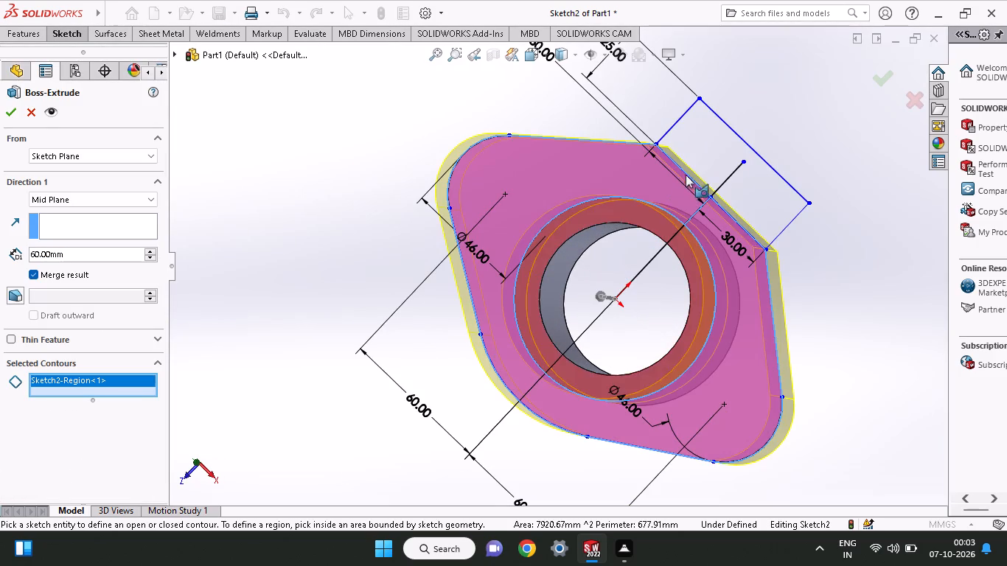
click(703, 156)
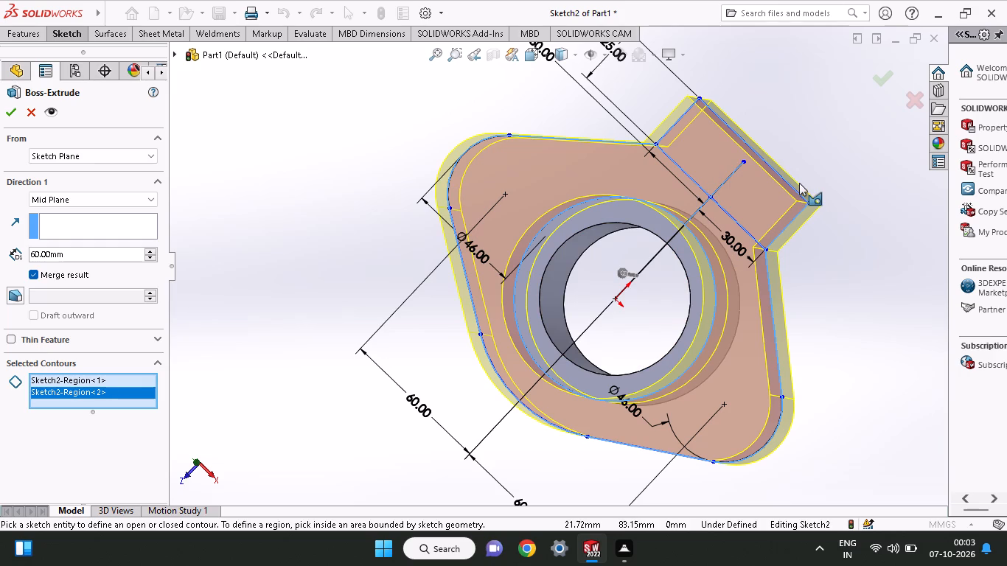
middle_drag(786, 234, 705, 228)
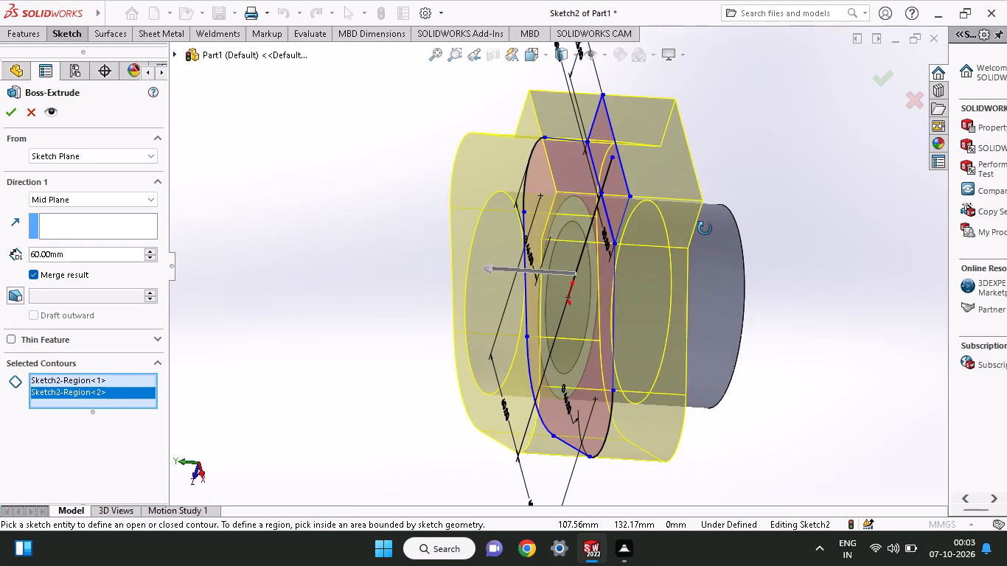
middle_drag(705, 228, 697, 208)
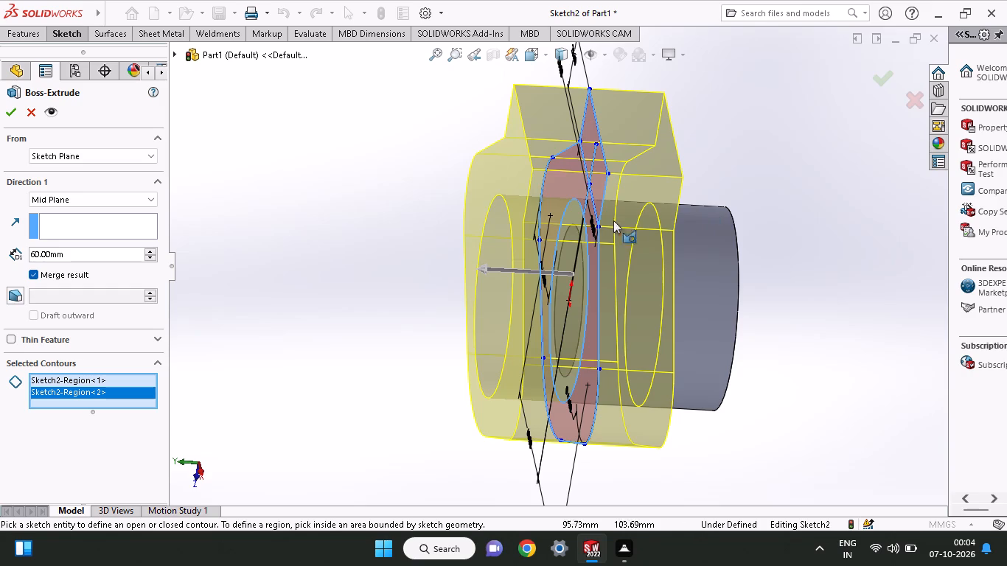
click(60, 198)
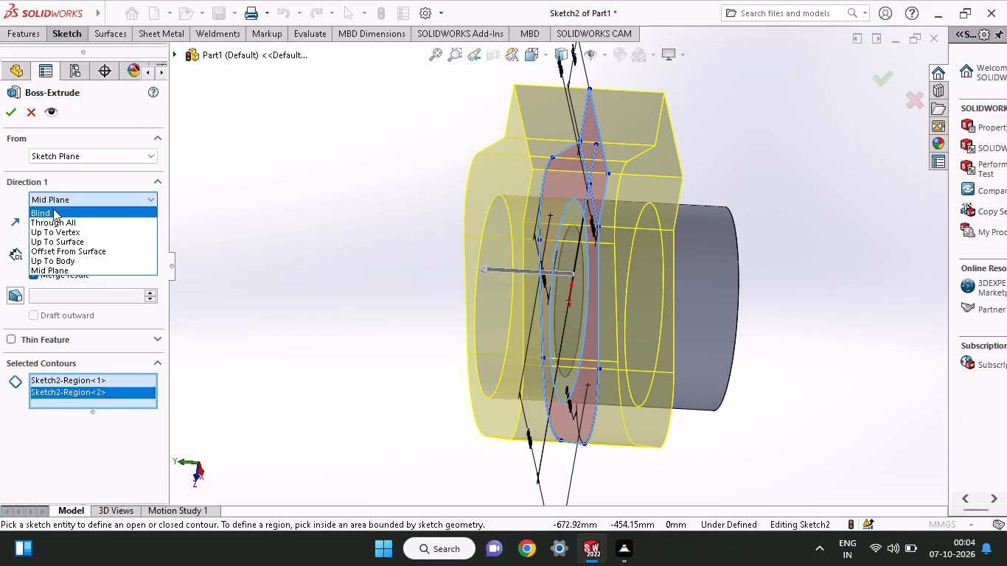
click(53, 209)
click(11, 199)
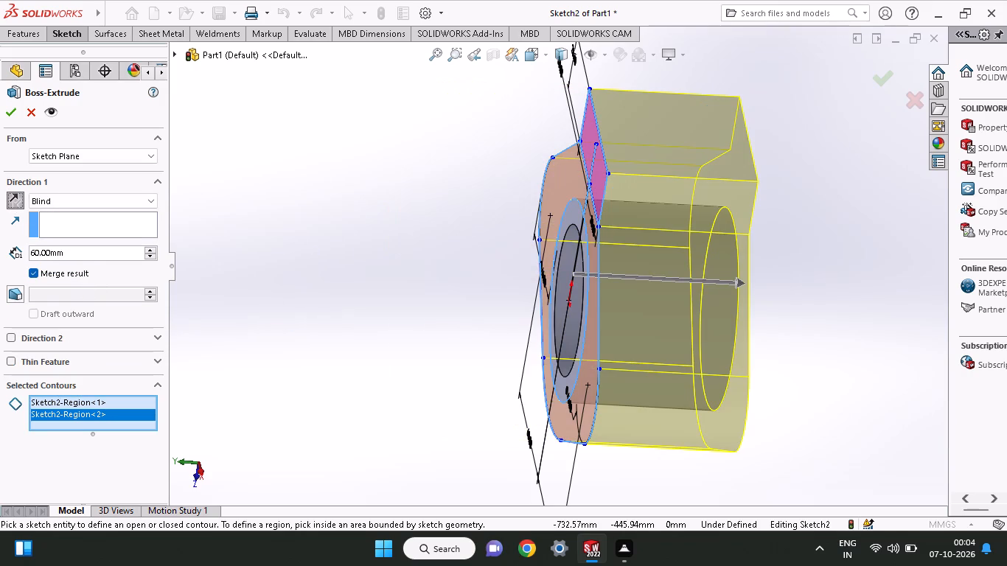
drag(84, 259, 0, 256)
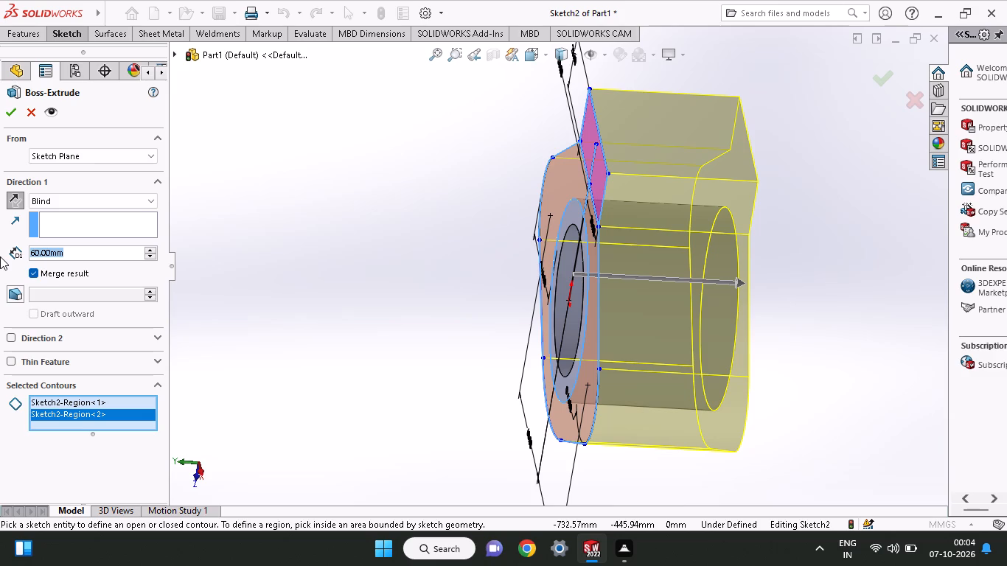
text(30)
key(Return)
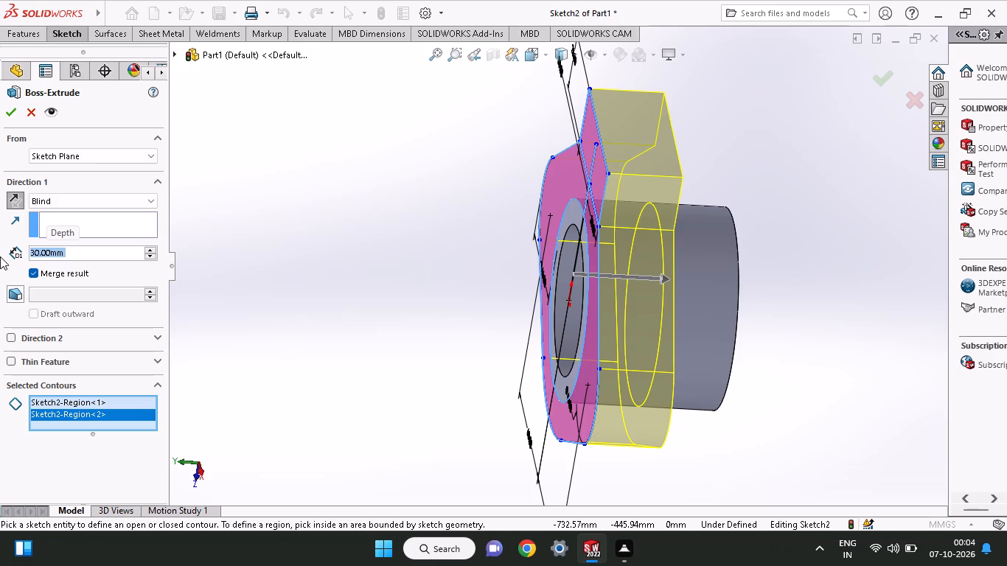
key(3)
key(5)
key(Return)
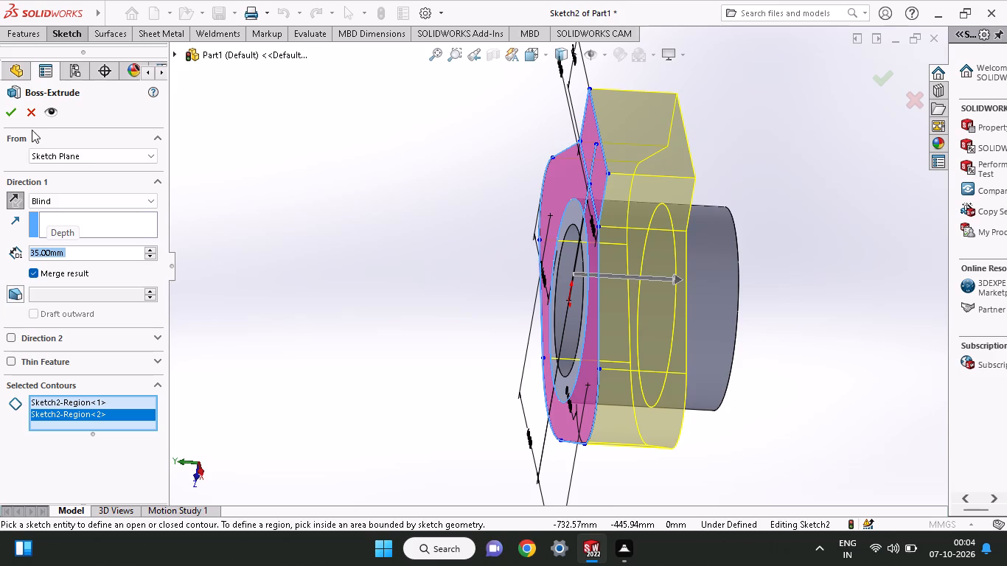
click(11, 108)
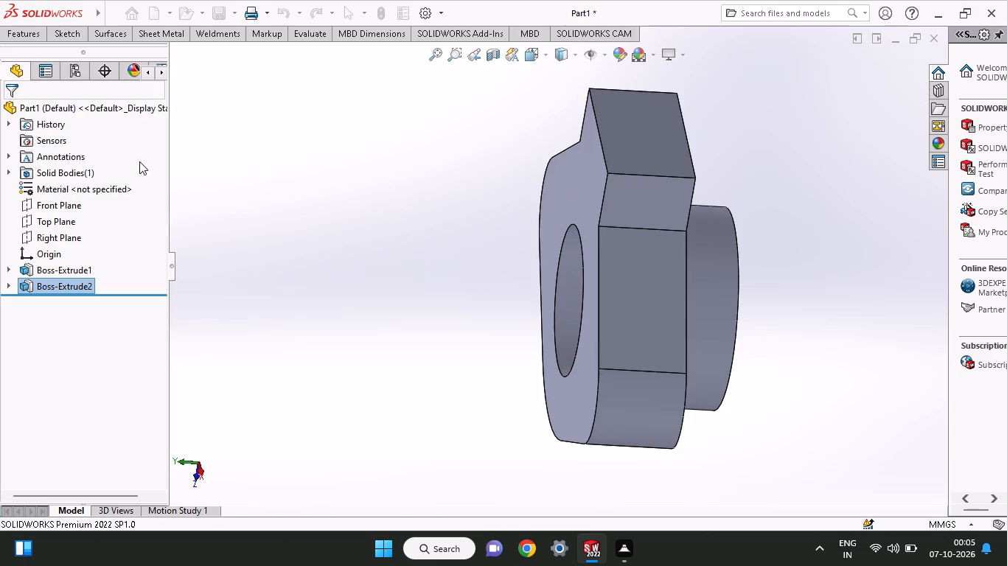
Examine the extruded flange and ring from all sides.
middle_drag(562, 388, 688, 372)
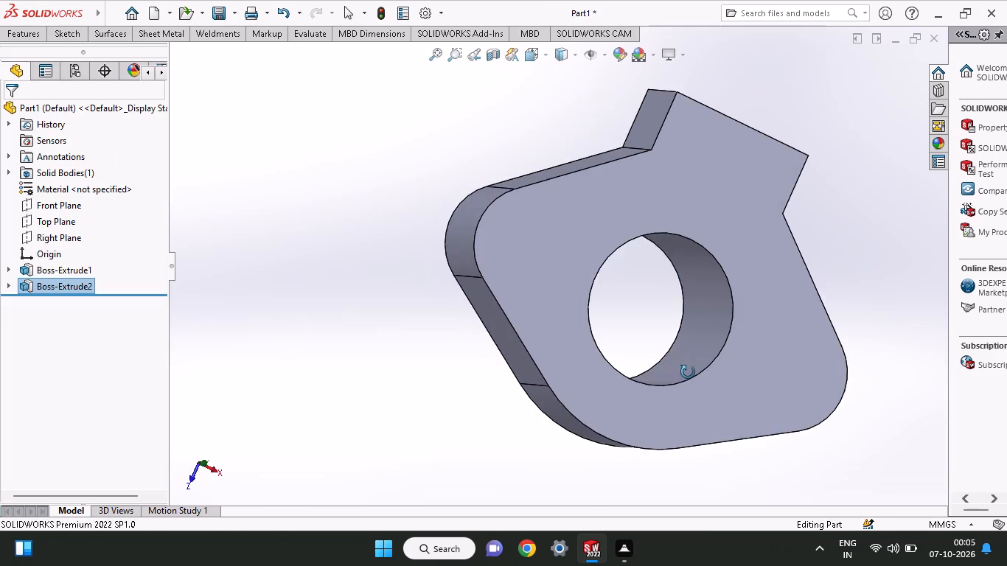
middle_drag(688, 372, 606, 363)
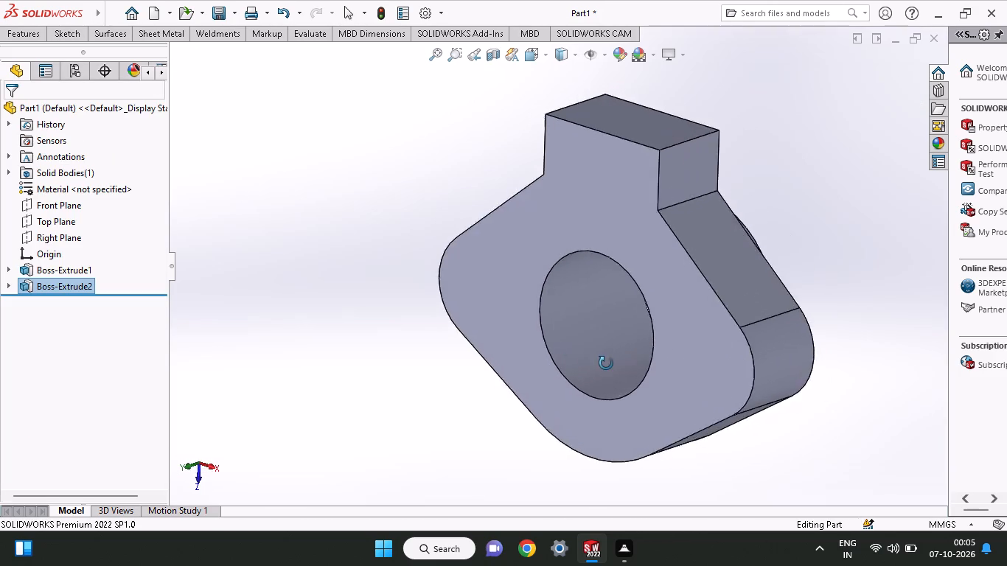
middle_drag(606, 363, 598, 294)
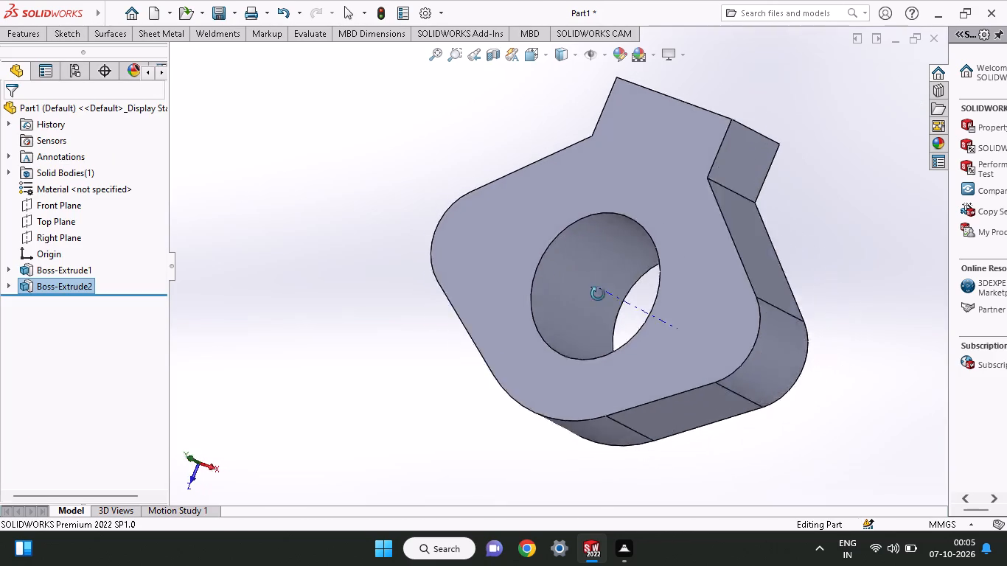
middle_drag(598, 294, 541, 308)
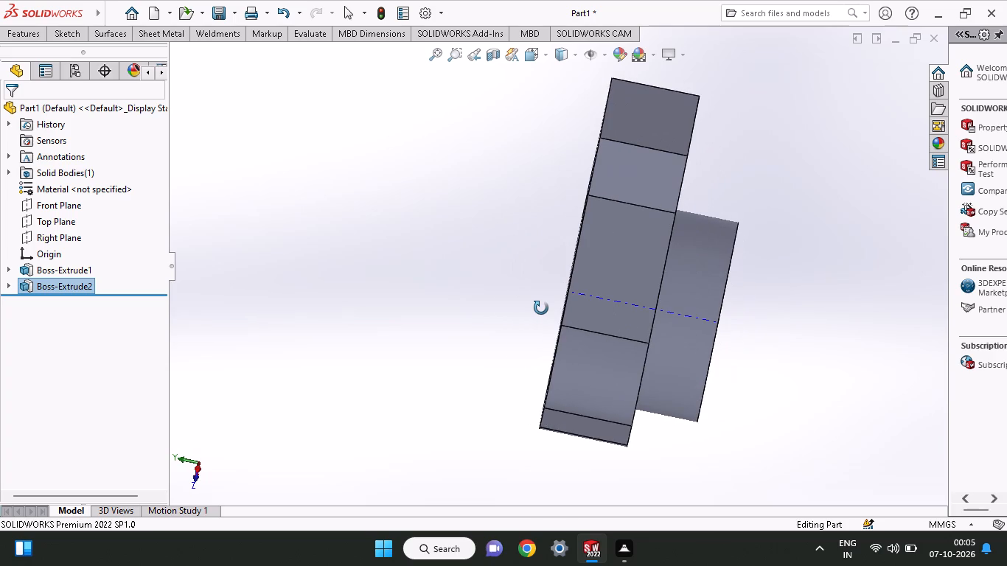
middle_drag(541, 308, 552, 318)
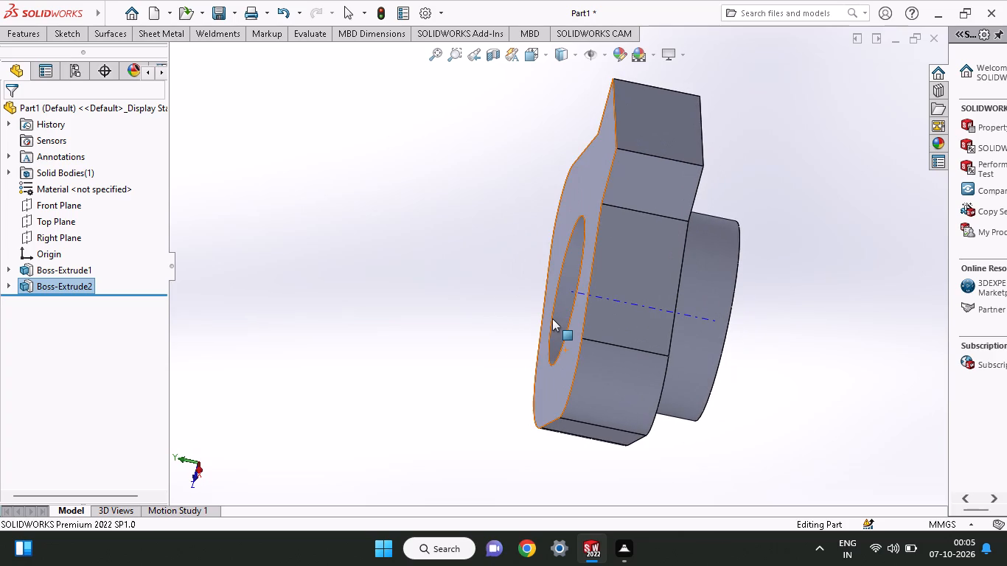
middle_drag(552, 318, 585, 297)
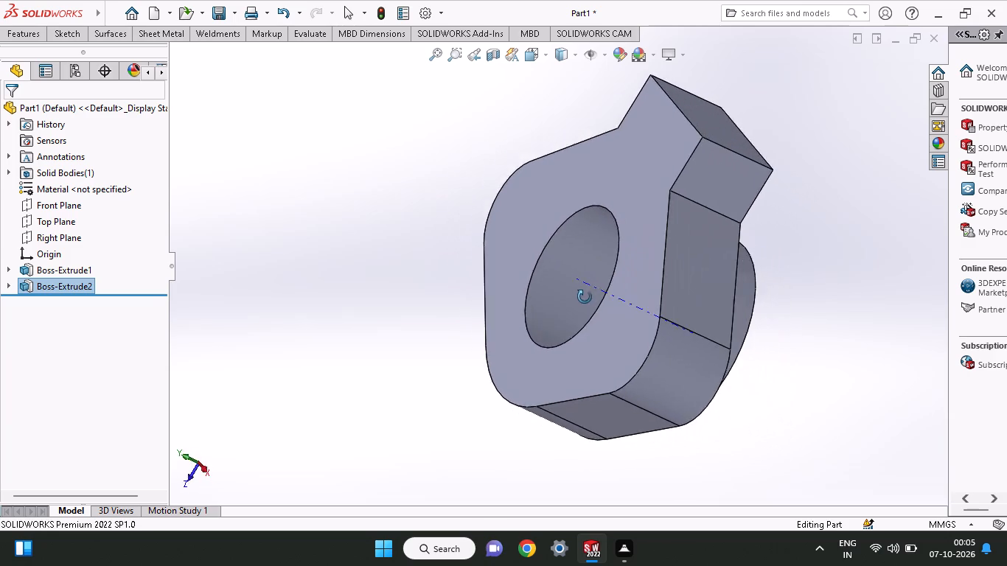
middle_drag(585, 297, 532, 362)
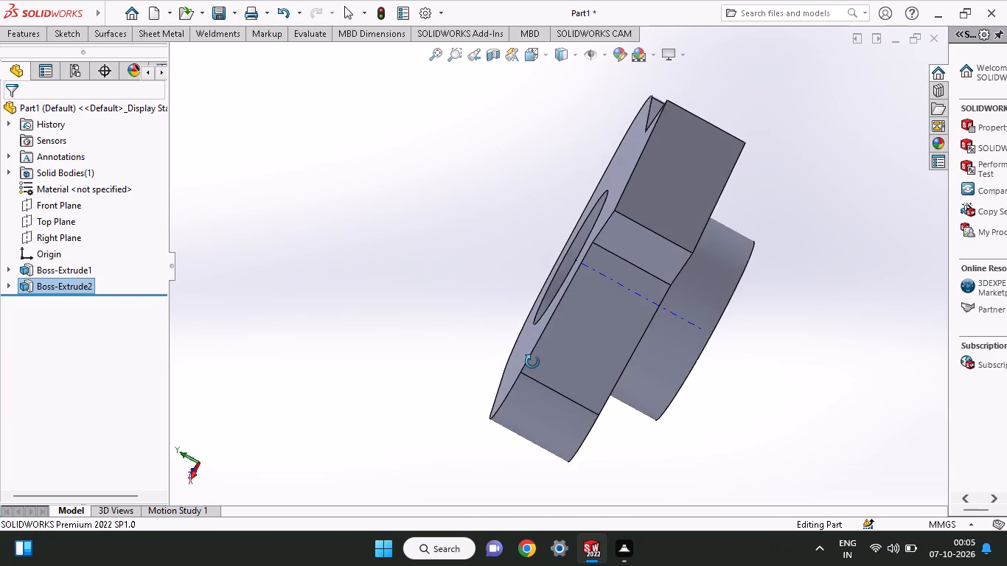
middle_drag(532, 362, 520, 273)
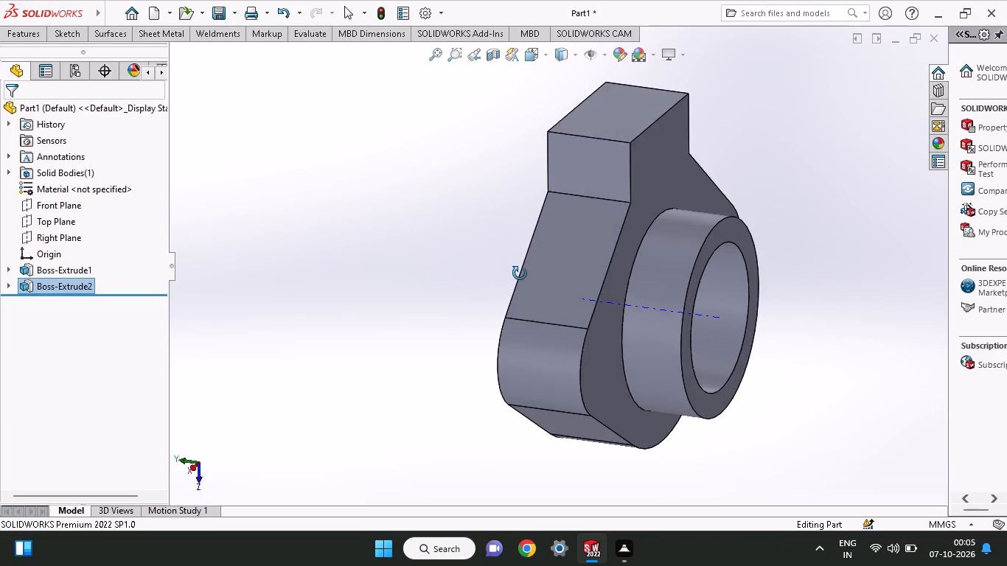
middle_drag(520, 273, 574, 305)
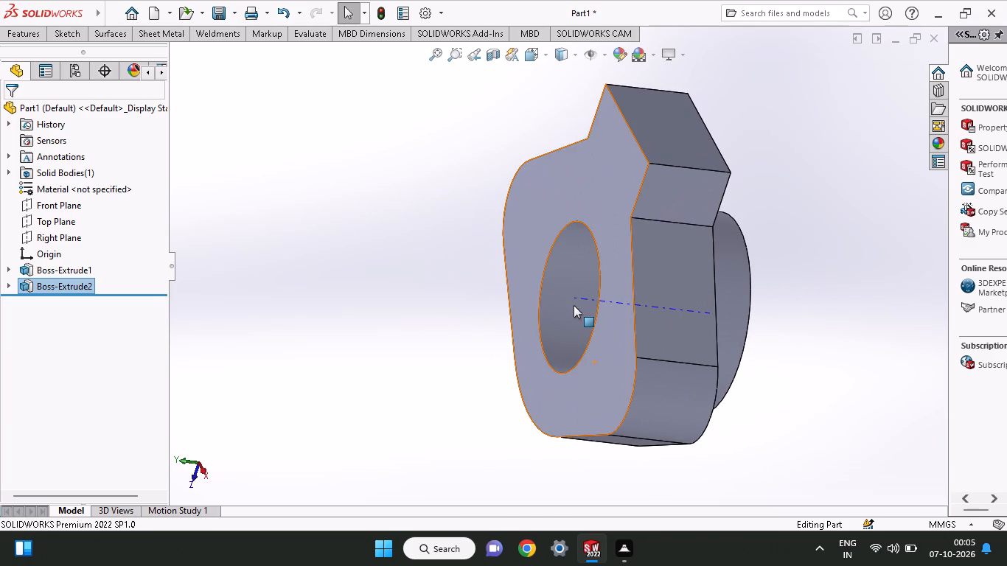
middle_drag(574, 304, 501, 282)
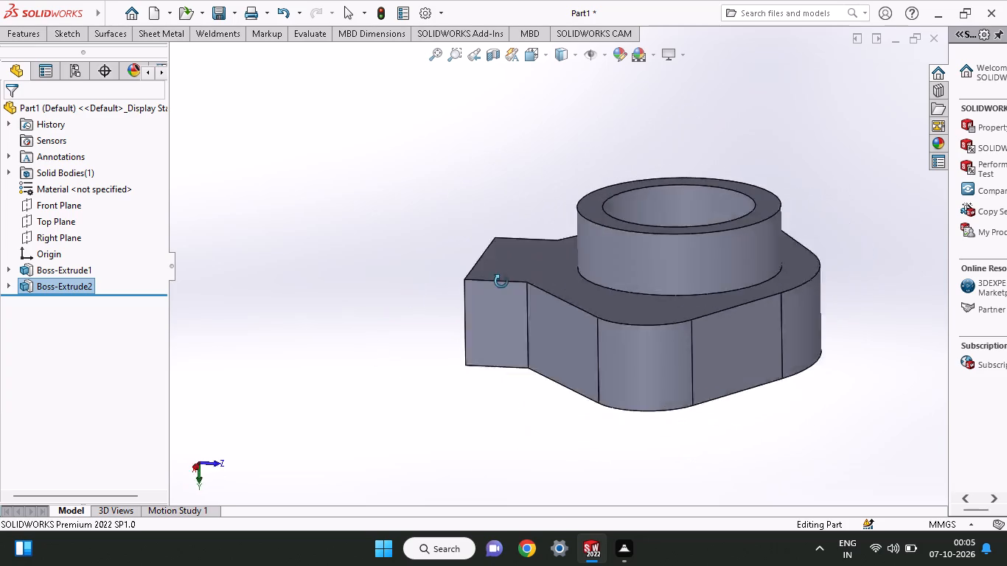
Undo the 35 mm flange extrusion to return to its open profile sketch.
middle_drag(501, 282, 365, 488)
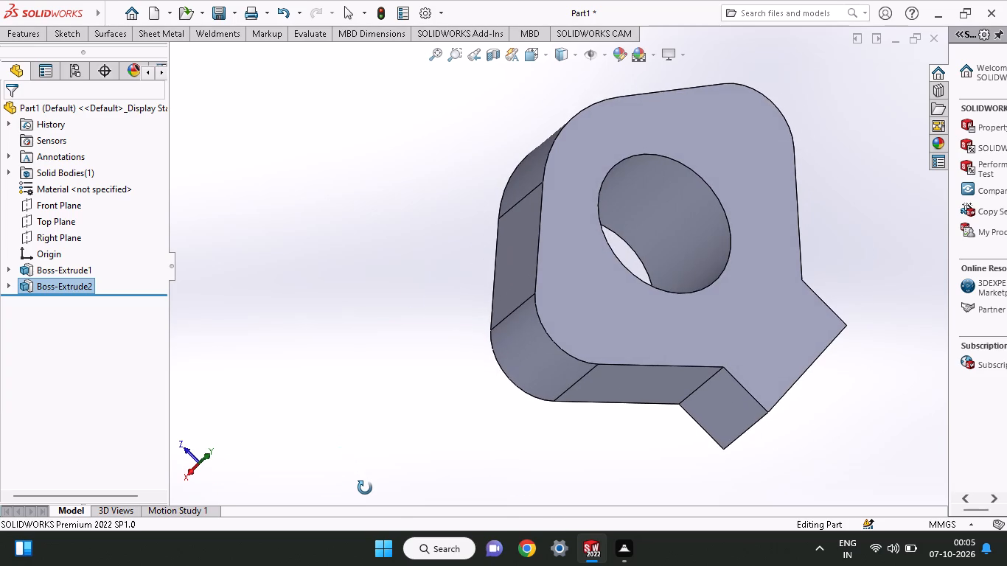
middle_drag(365, 488, 311, 551)
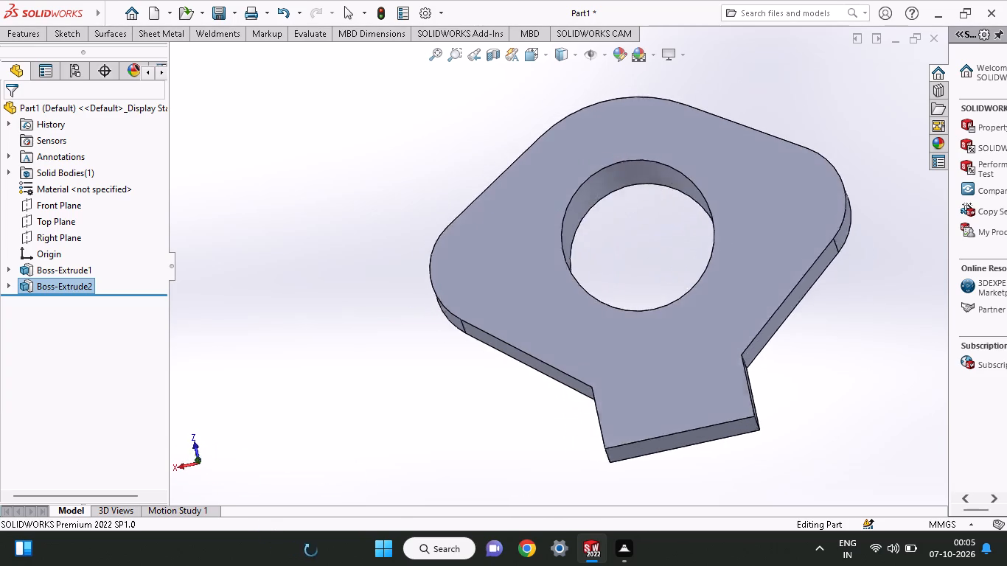
middle_drag(311, 551, 308, 565)
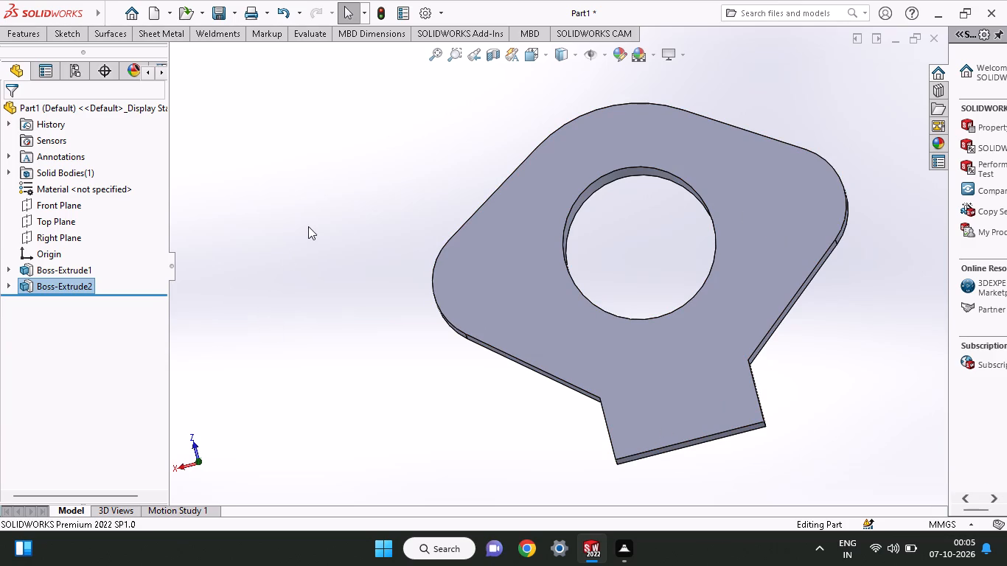
middle_drag(308, 226, 231, 513)
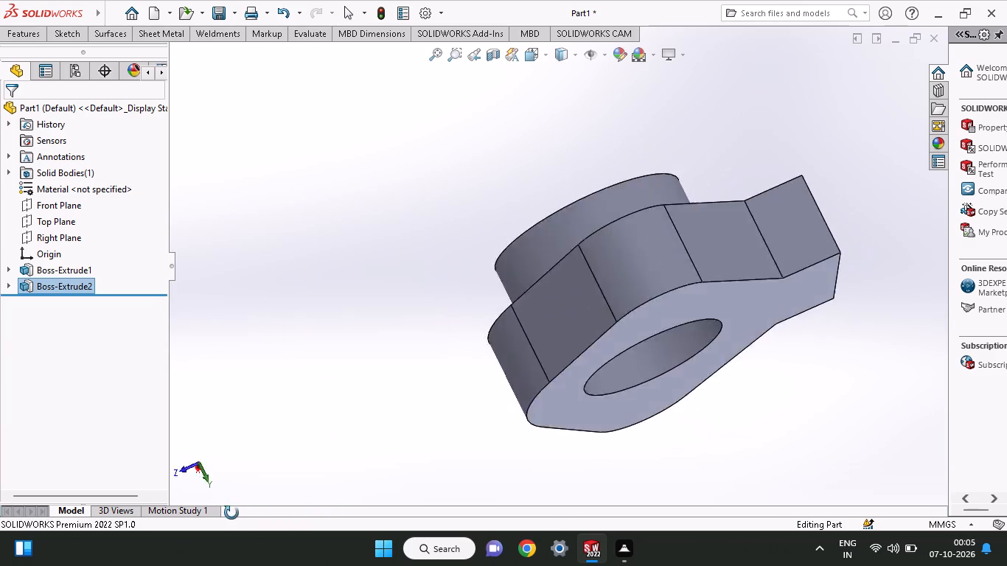
middle_drag(231, 513, 166, 358)
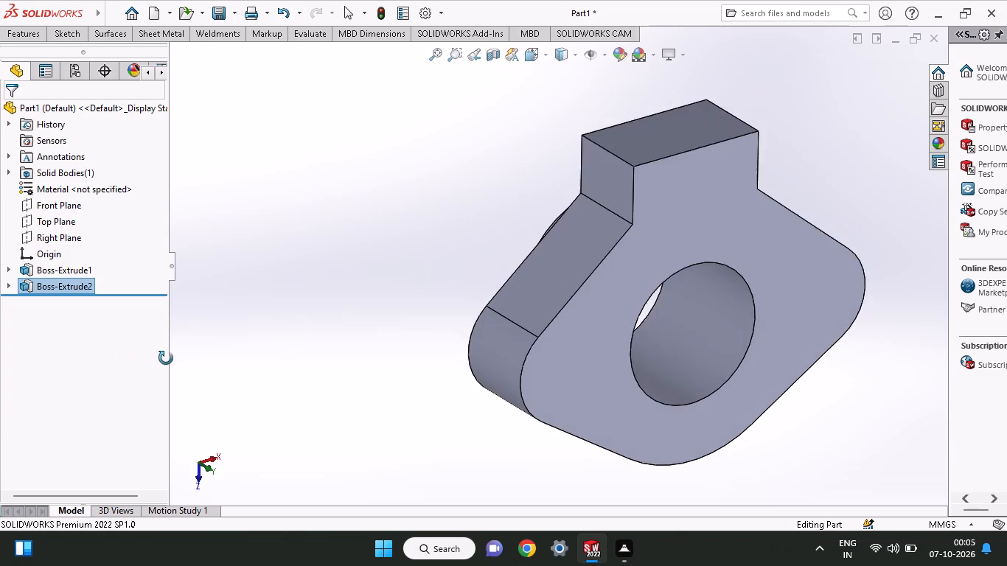
middle_drag(166, 358, 139, 298)
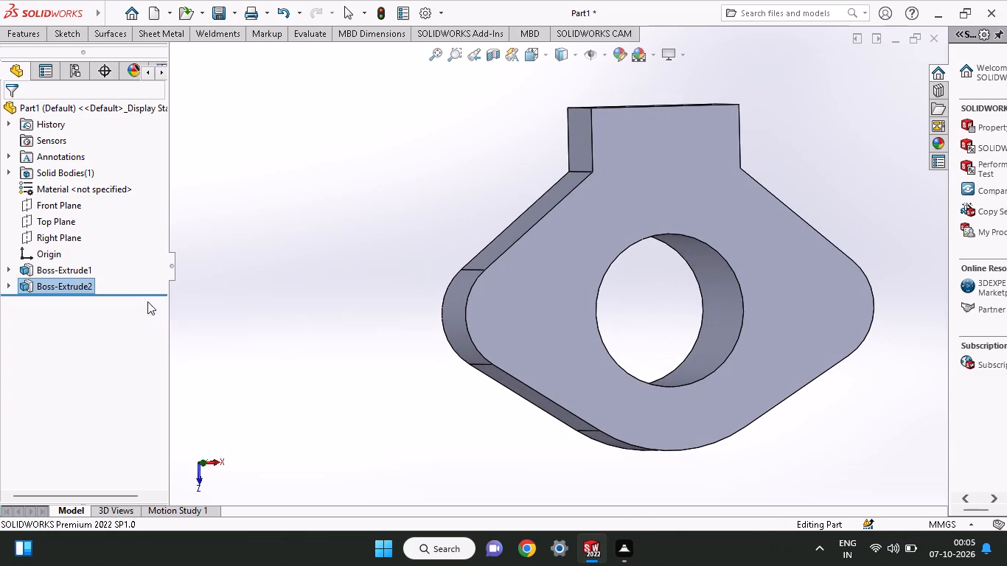
click(593, 287)
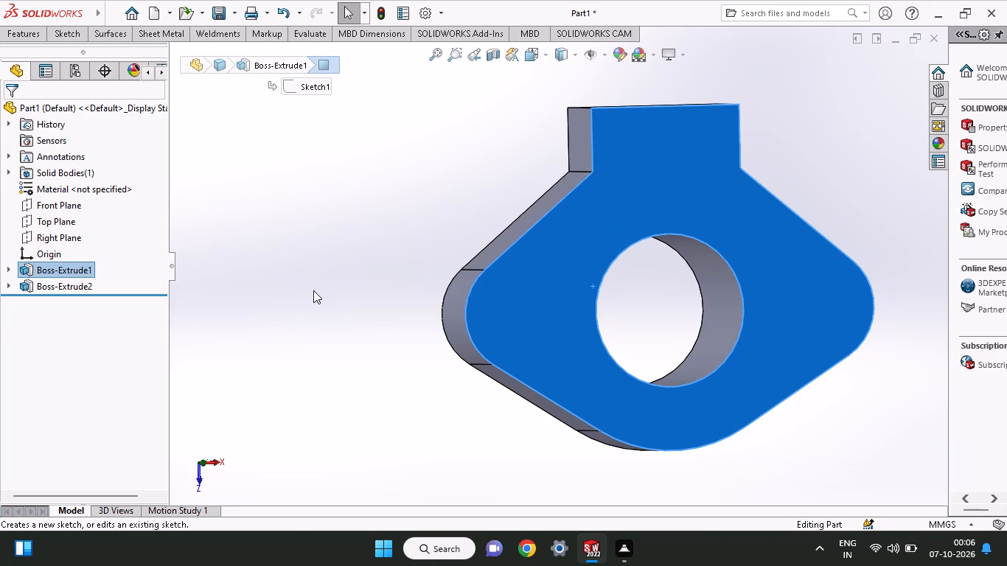
key(ctrl+z)
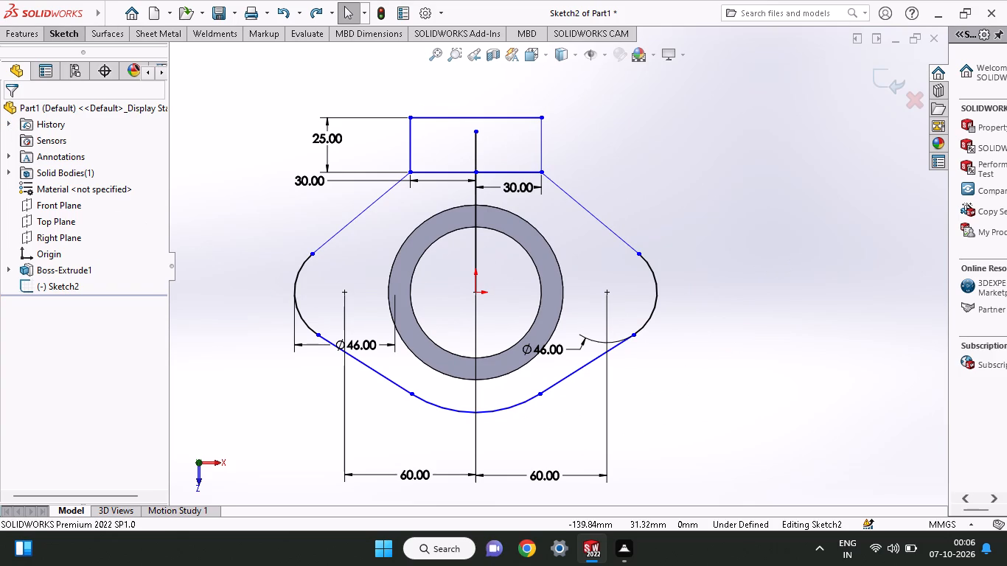
Extrude the flange region and upper rectangle region together as a merged 30 mm blind boss, with direction reversed along the ring body.
click(26, 40)
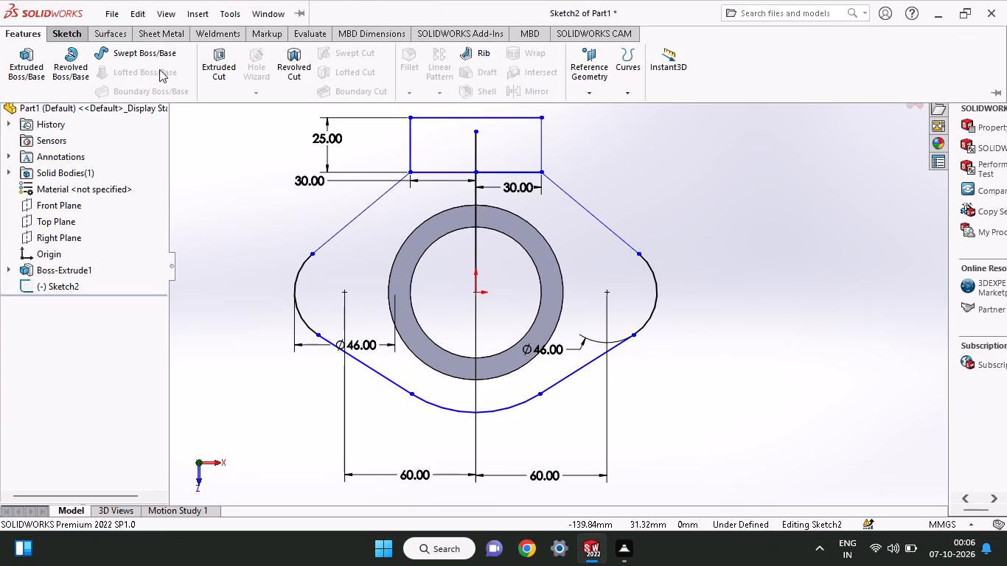
click(38, 79)
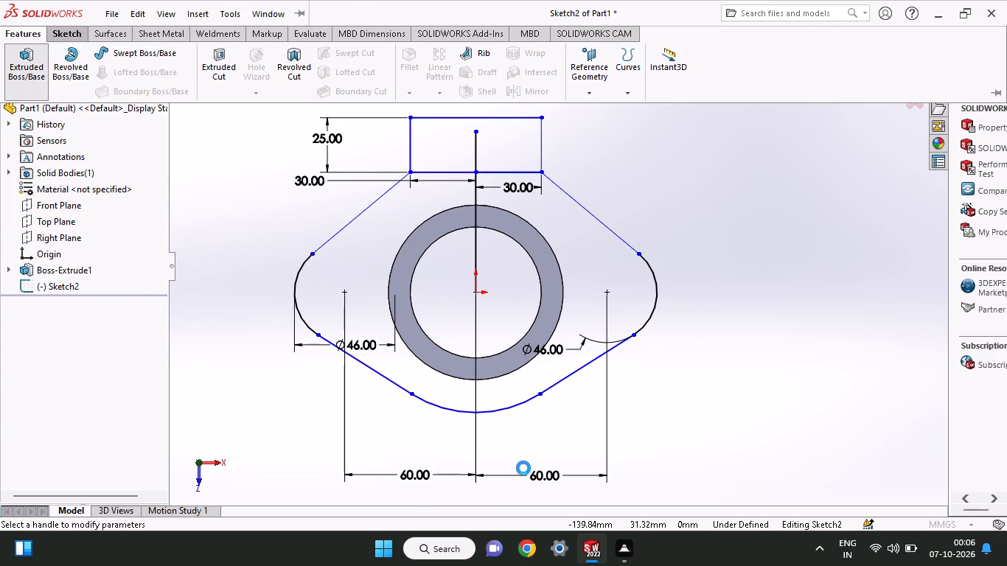
click(335, 313)
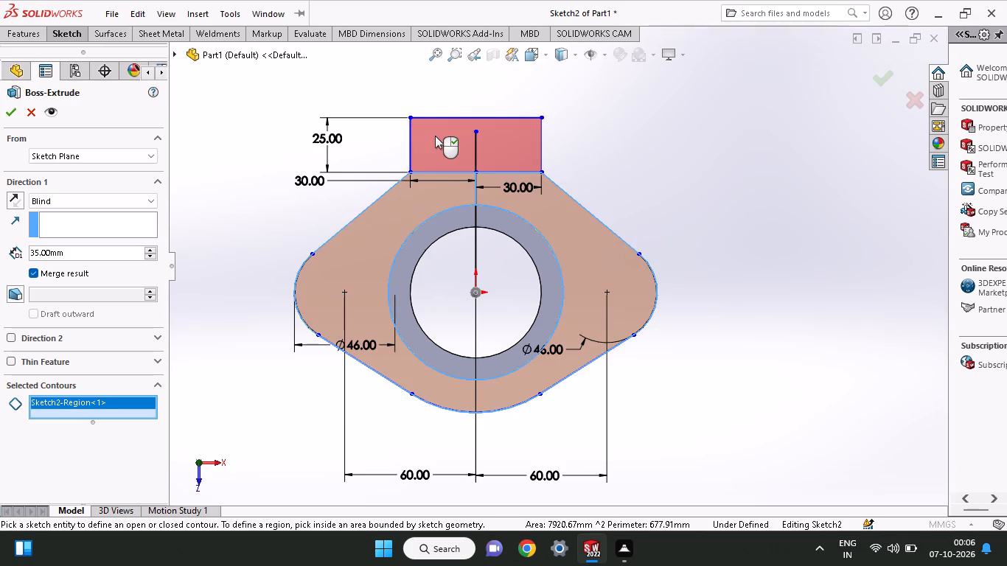
click(435, 136)
middle_drag(427, 147, 490, 302)
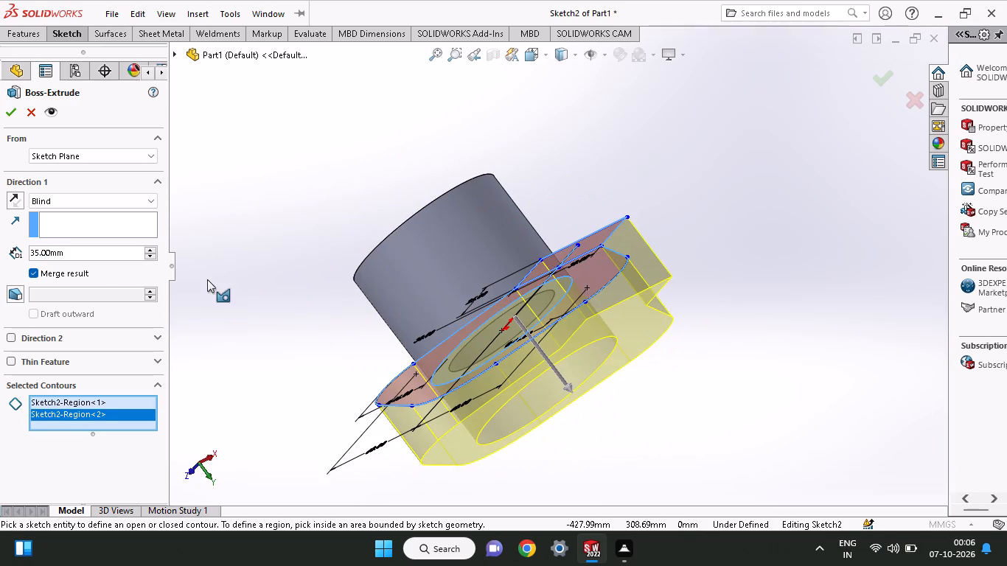
click(10, 200)
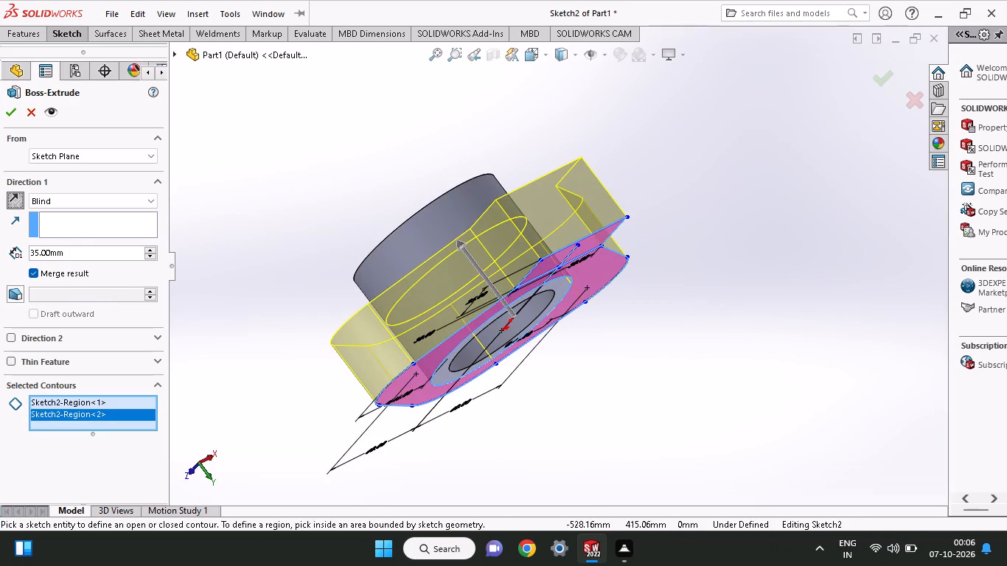
drag(91, 250, 0, 251)
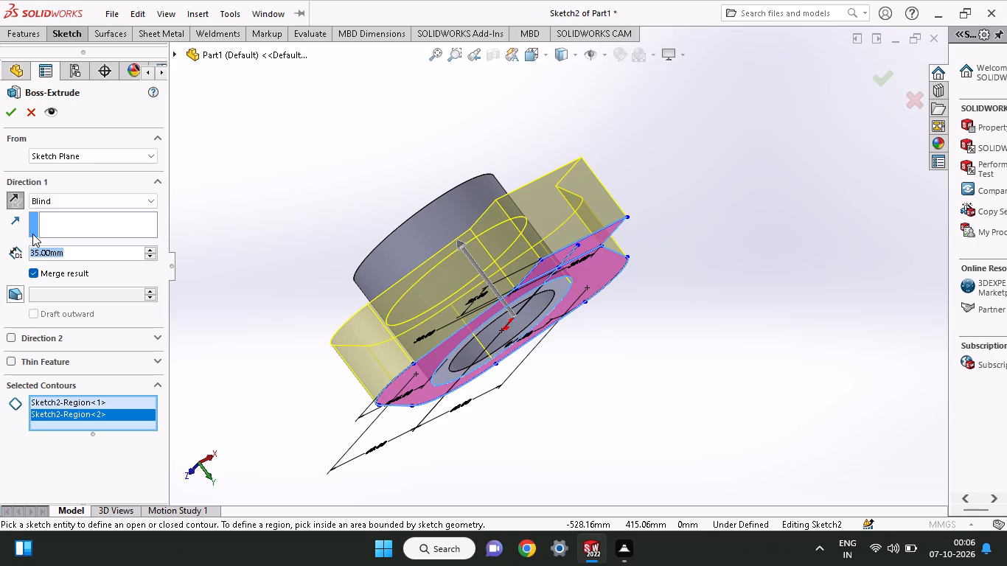
text(30)
key(Return)
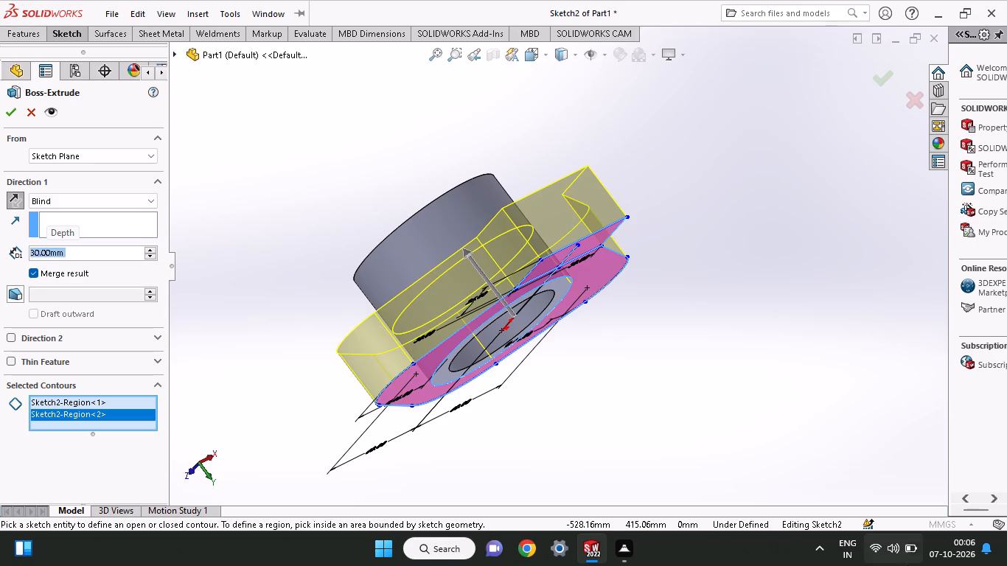
click(13, 117)
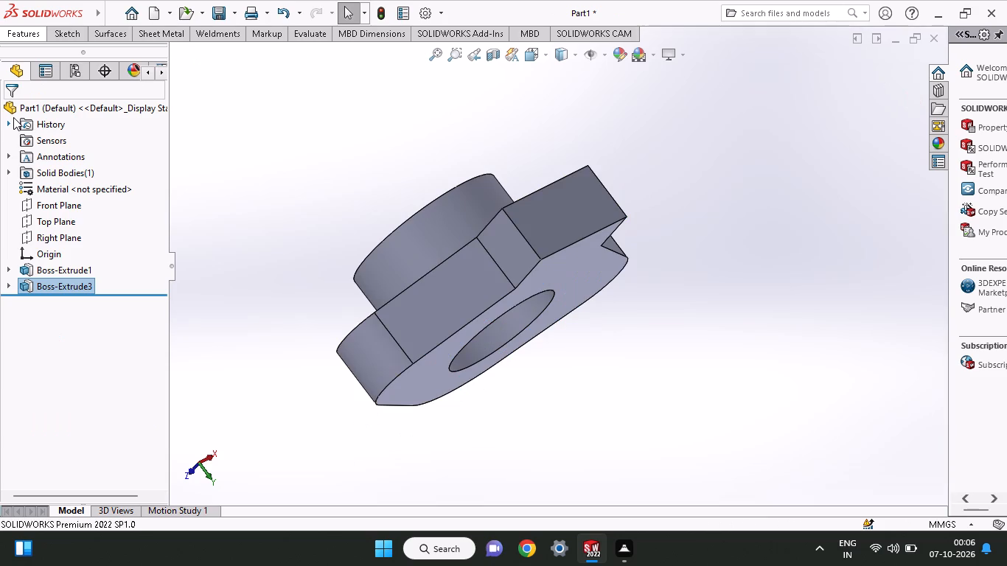
On the ring's protruding annular end face, sketch a 40 mm radius circle centred on the origin, matching the ring's outer edge.
middle_drag(604, 311, 582, 295)
middle_drag(582, 295, 714, 369)
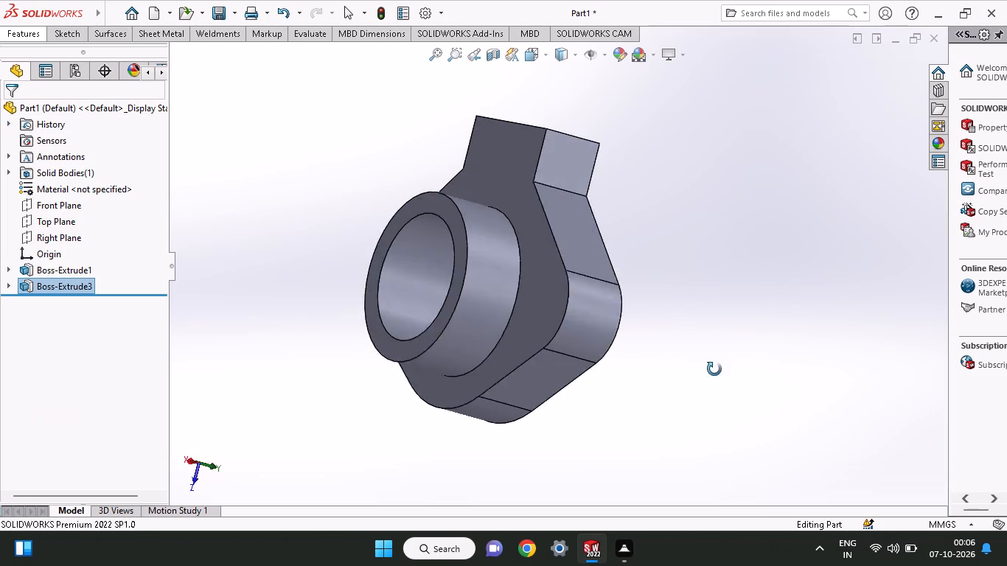
middle_drag(714, 369, 728, 374)
click(493, 280)
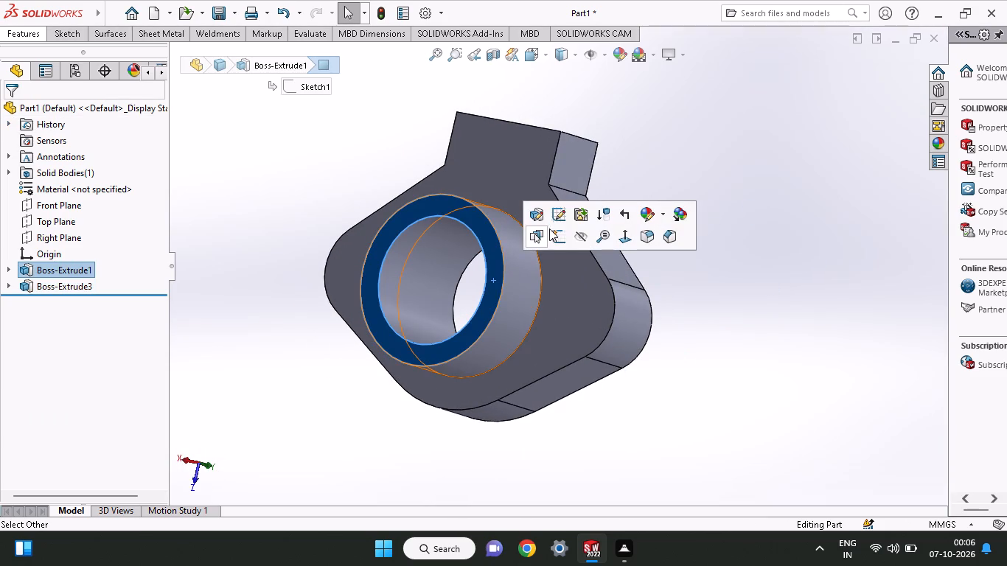
click(565, 236)
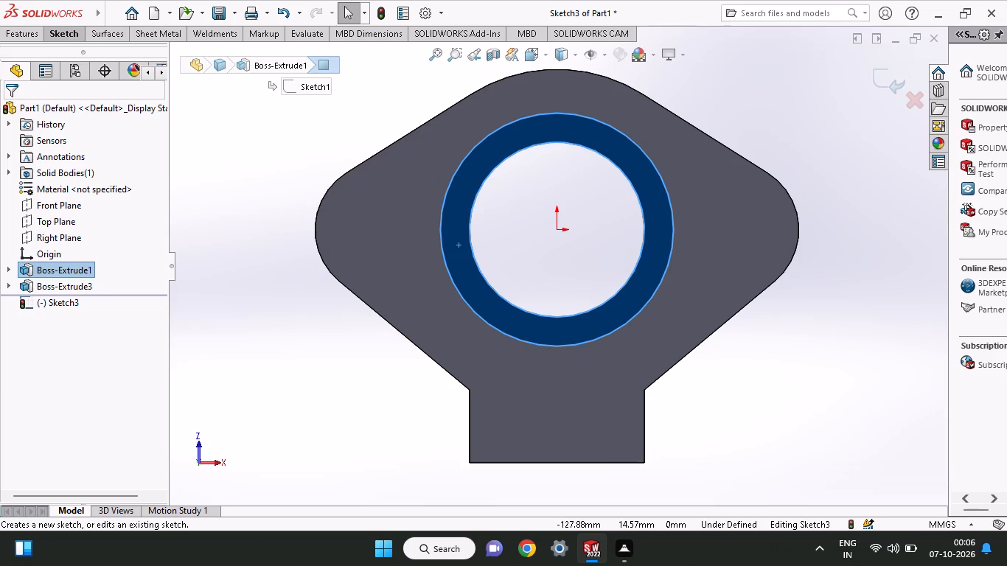
click(64, 32)
click(102, 91)
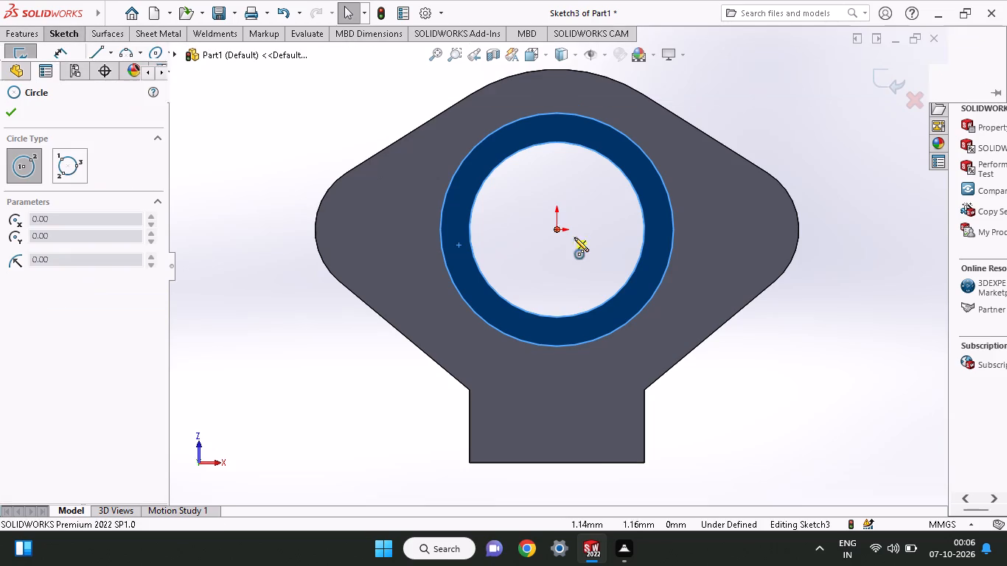
click(557, 234)
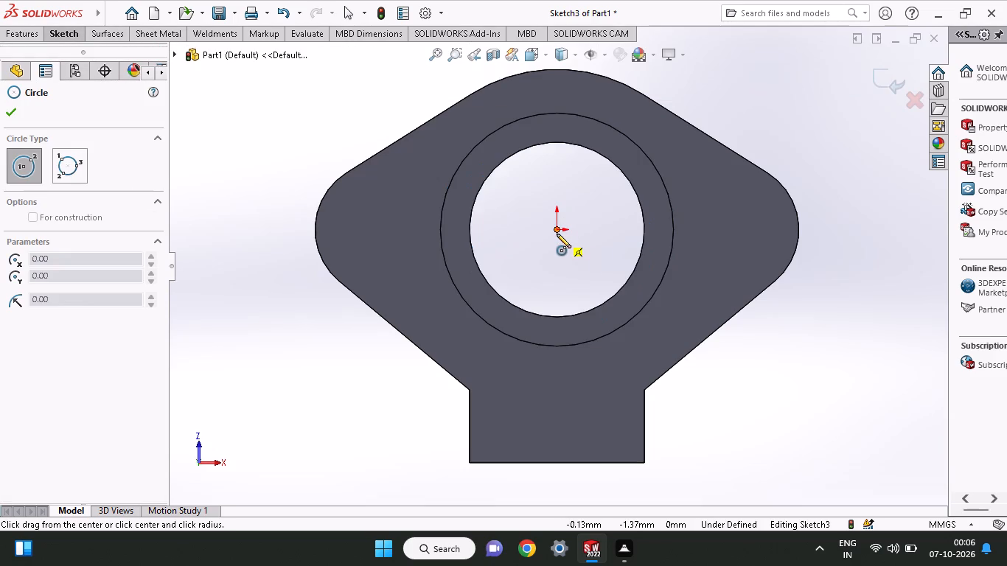
click(669, 217)
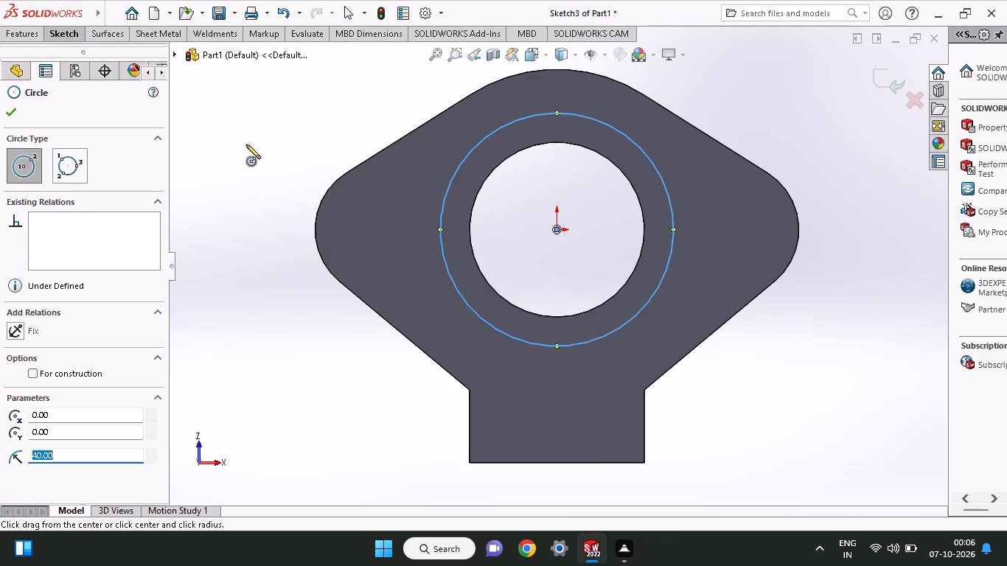
Cut the circle into the ring's end as a 5 mm blind extruded cut.
click(11, 27)
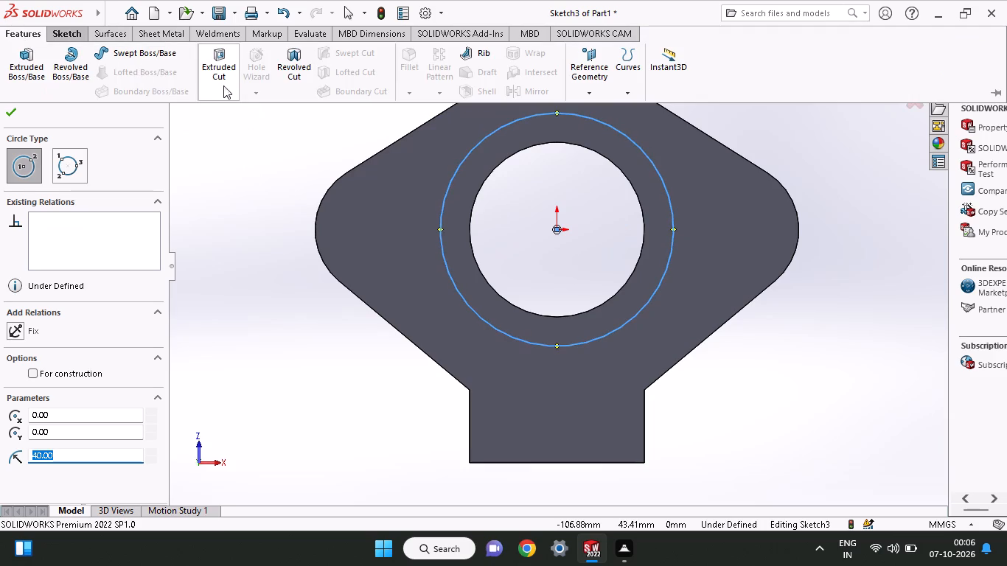
click(217, 82)
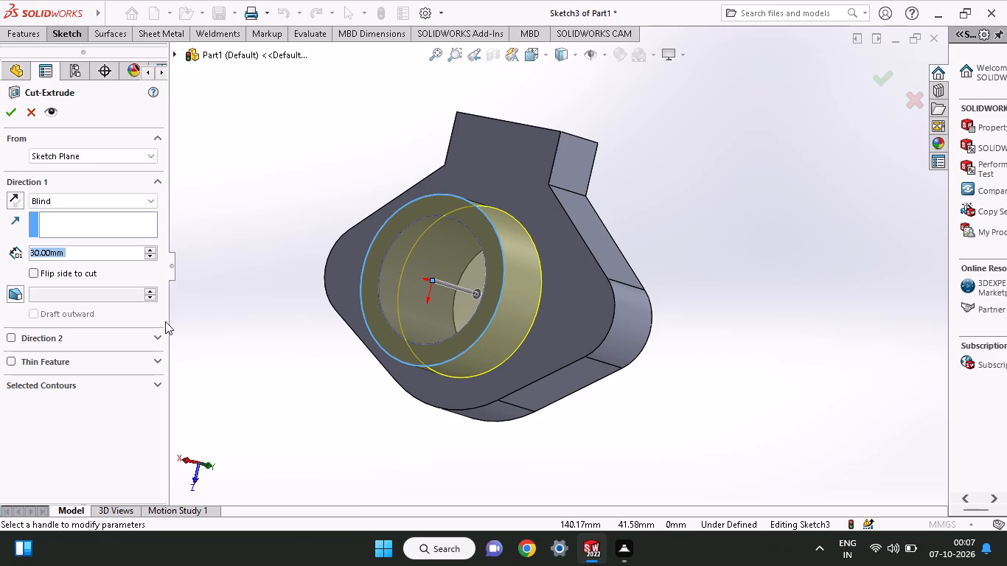
key(5)
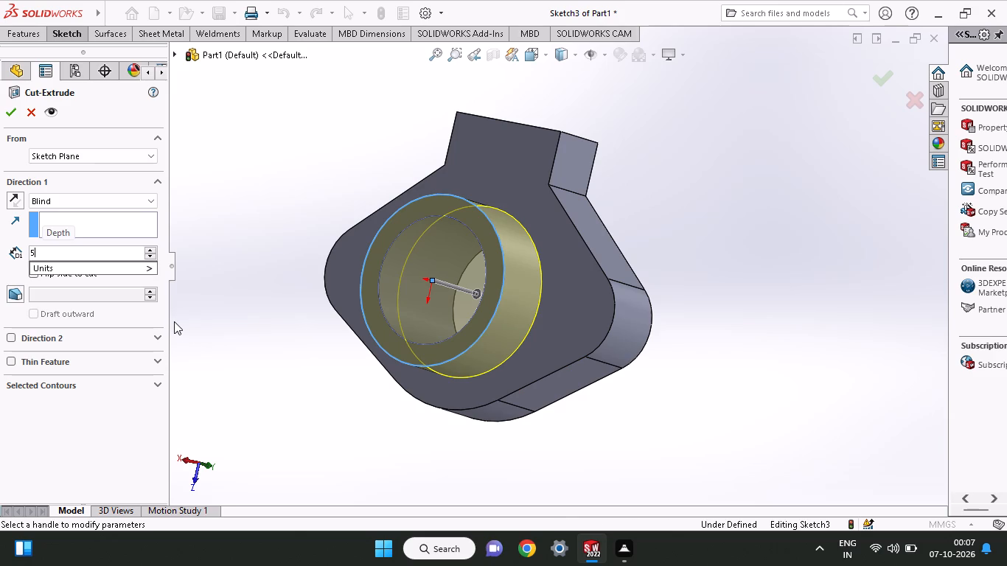
key(Return)
click(174, 321)
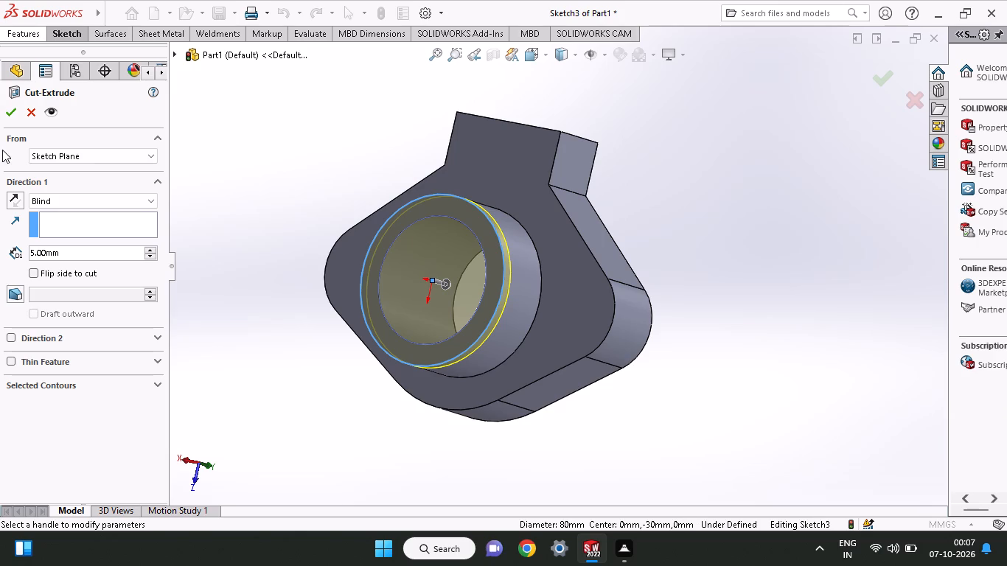
click(5, 107)
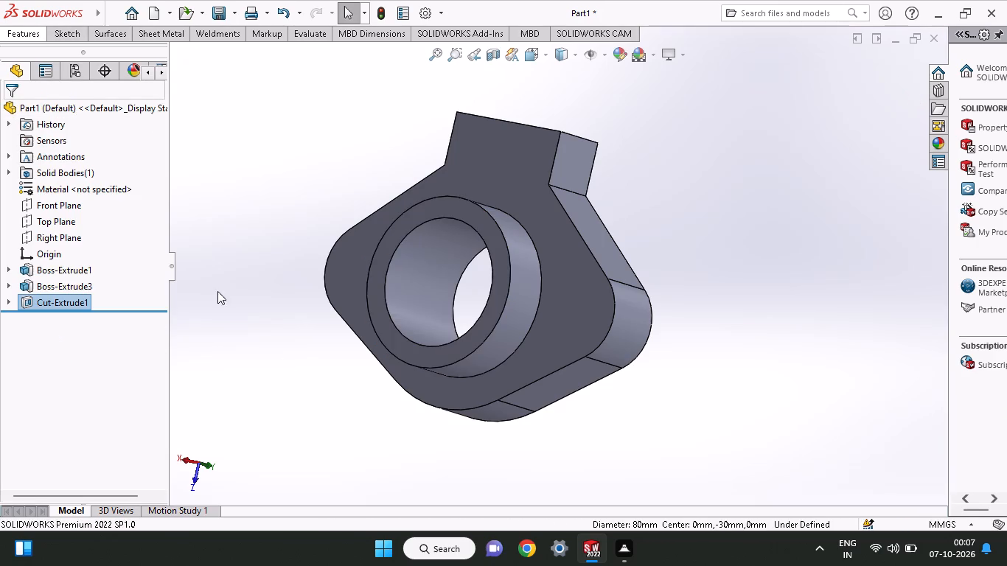
On the flange's flat face opposite the ring, sketch a 30 mm radius circle centred on the origin along the bore edge.
middle_drag(434, 263, 348, 244)
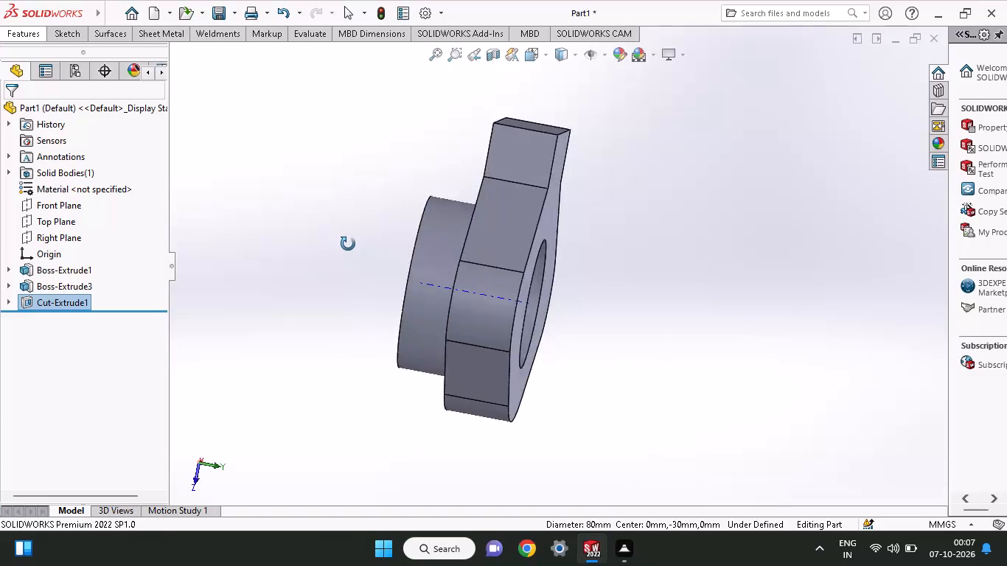
middle_drag(348, 244, 269, 232)
click(425, 251)
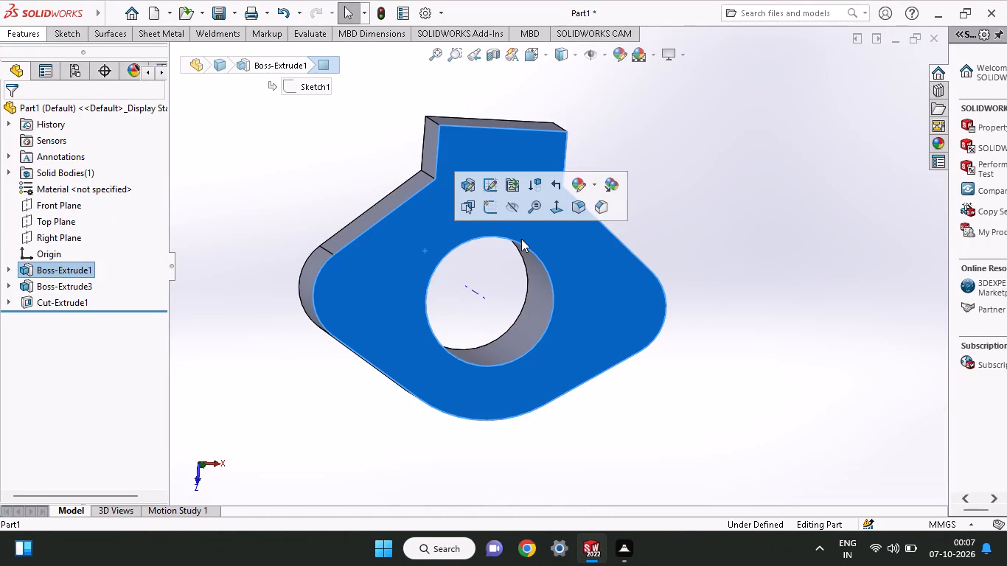
click(490, 209)
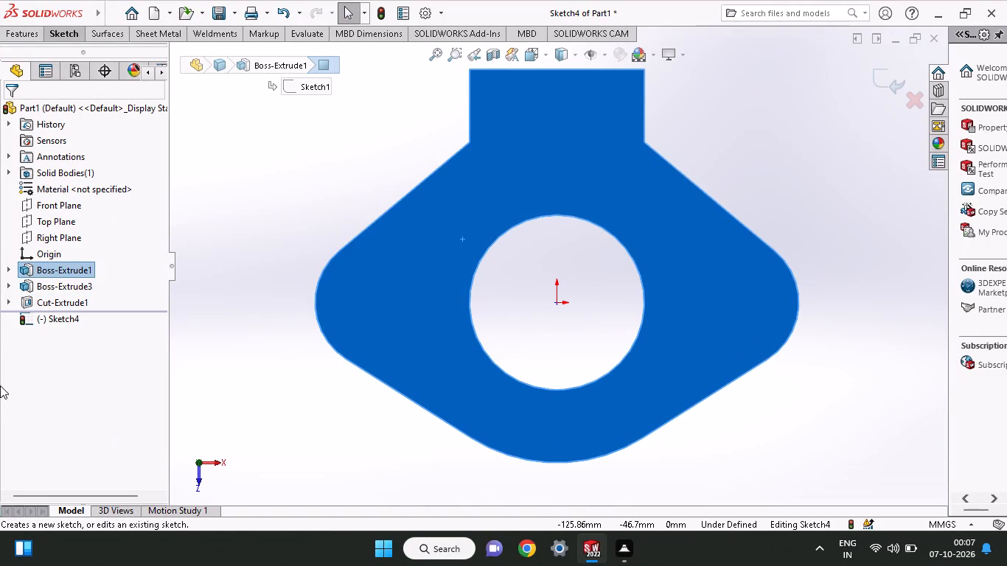
click(69, 39)
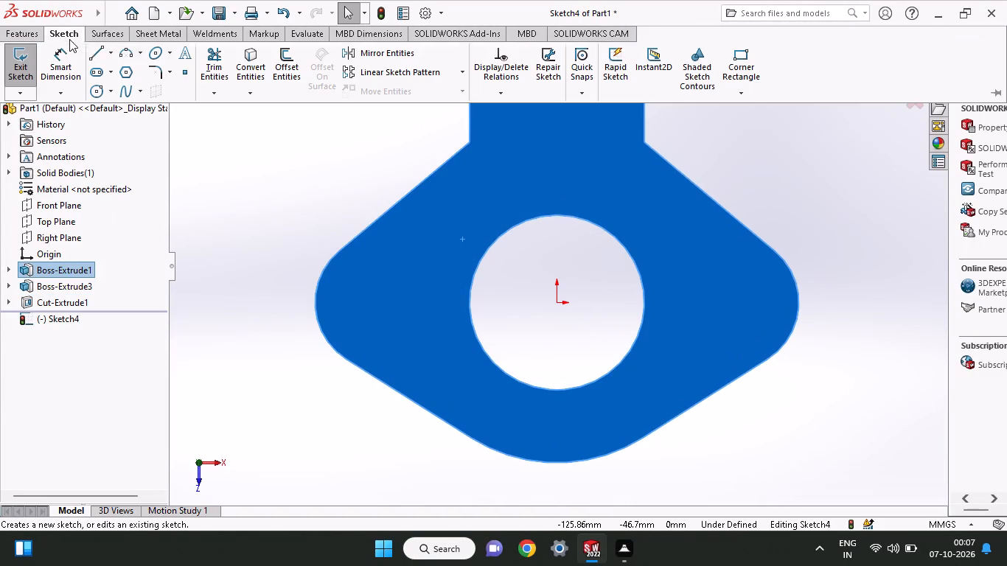
click(95, 89)
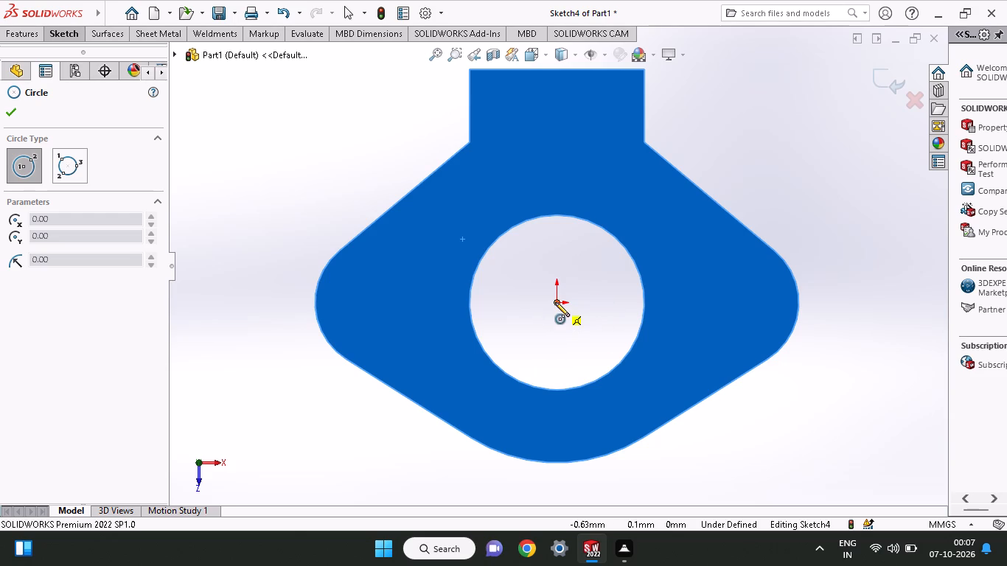
click(555, 302)
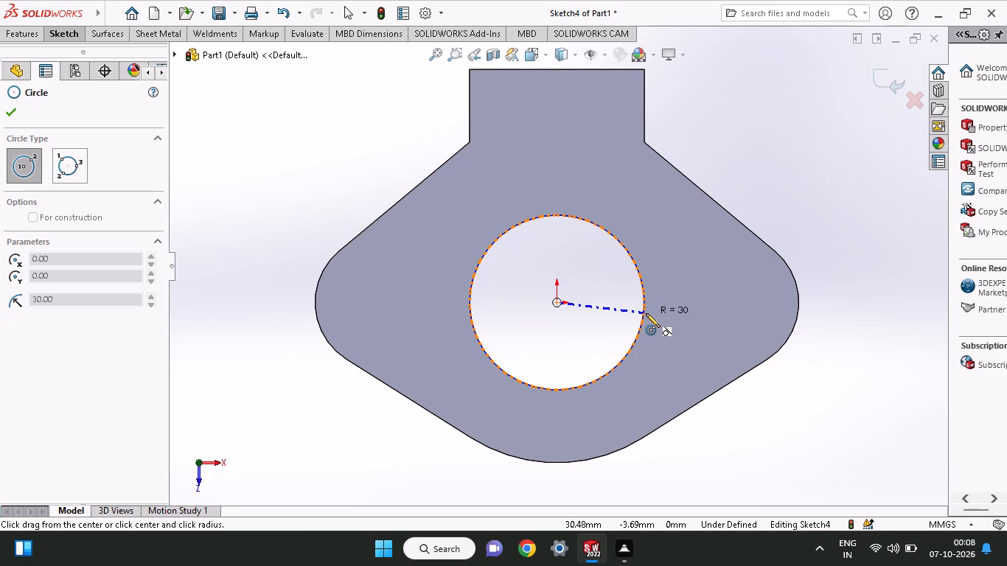
click(646, 313)
click(72, 29)
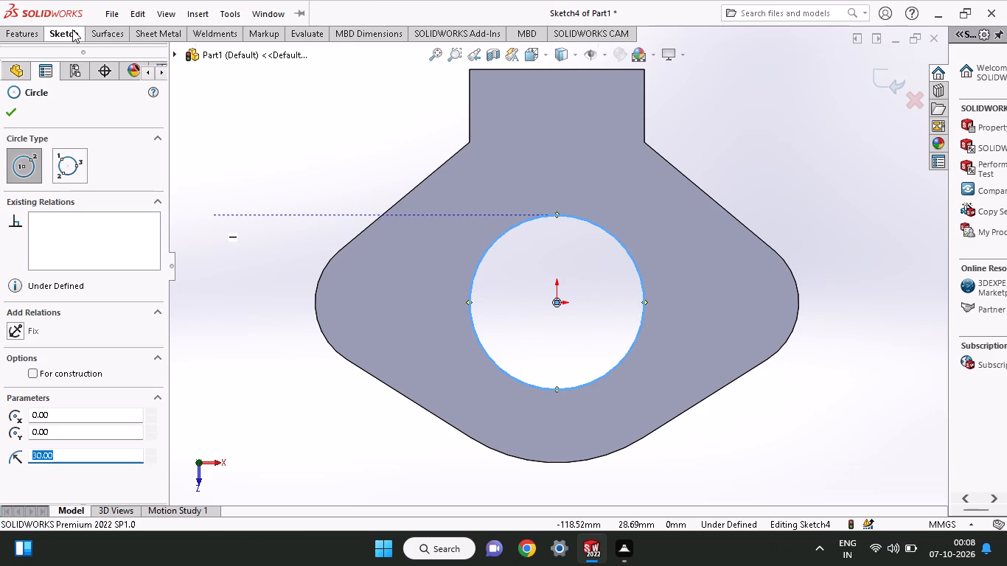
Sketch a second circle centred on the origin around the bore circle and dimension its diameter to 80 mm.
click(92, 92)
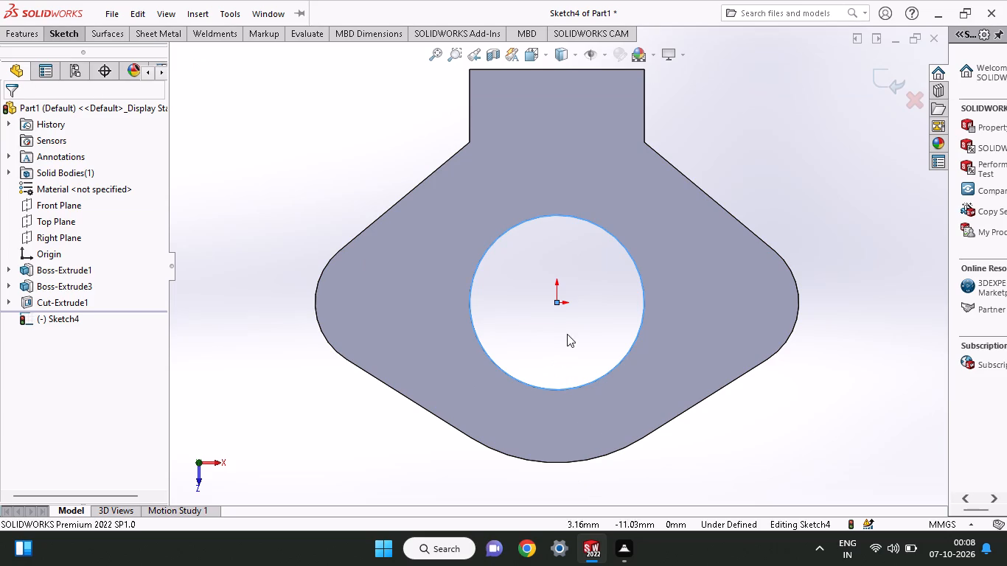
click(63, 32)
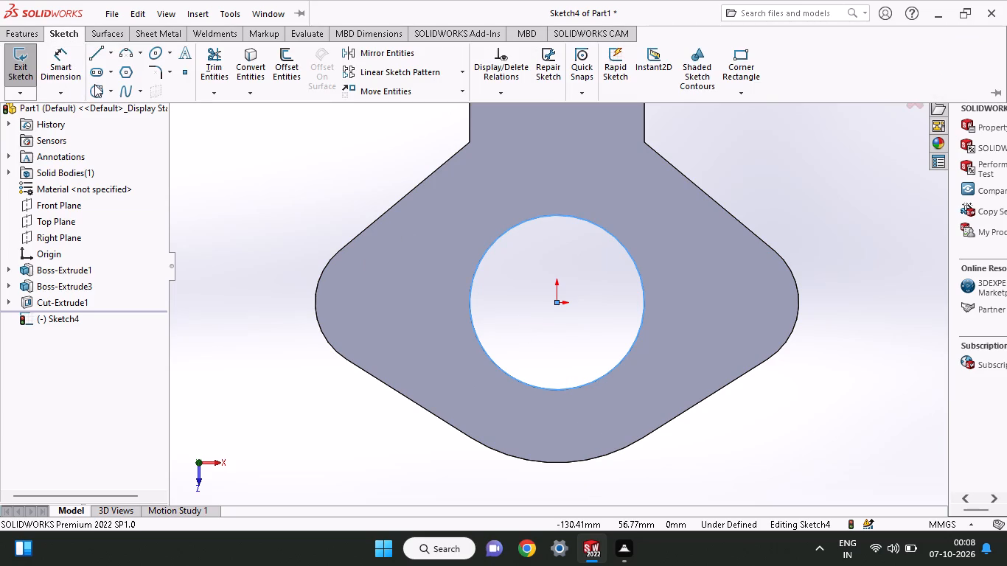
click(94, 84)
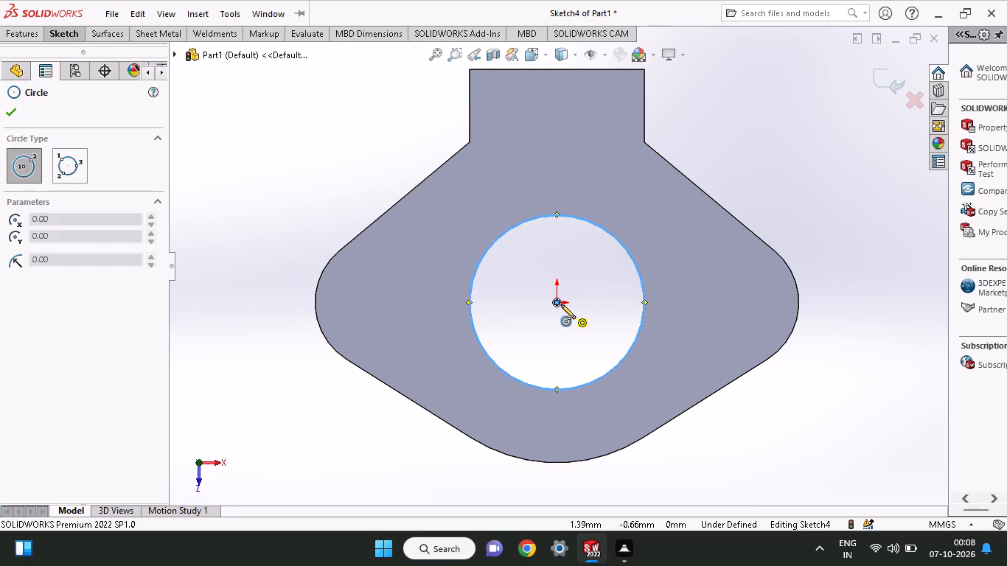
click(555, 303)
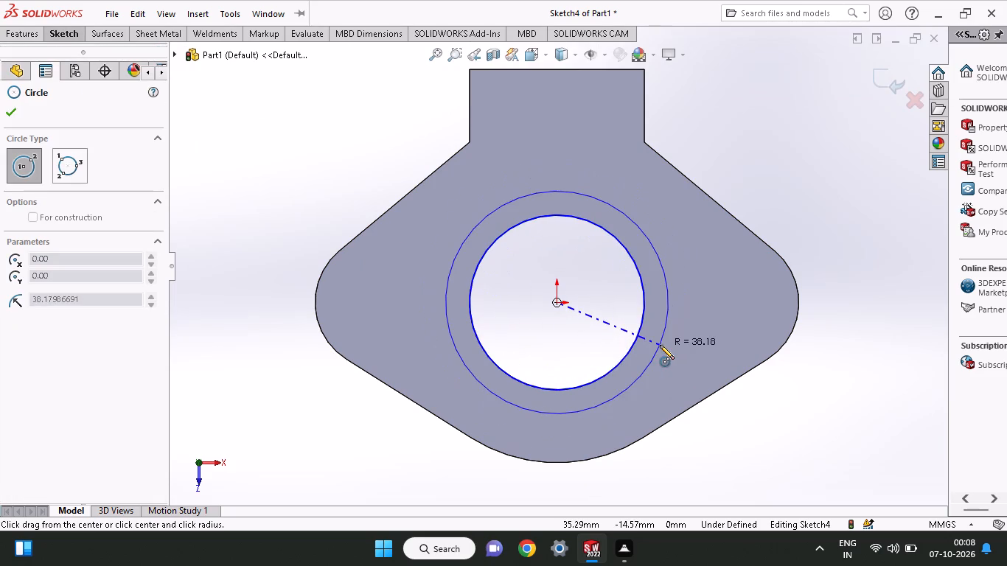
click(660, 345)
click(64, 37)
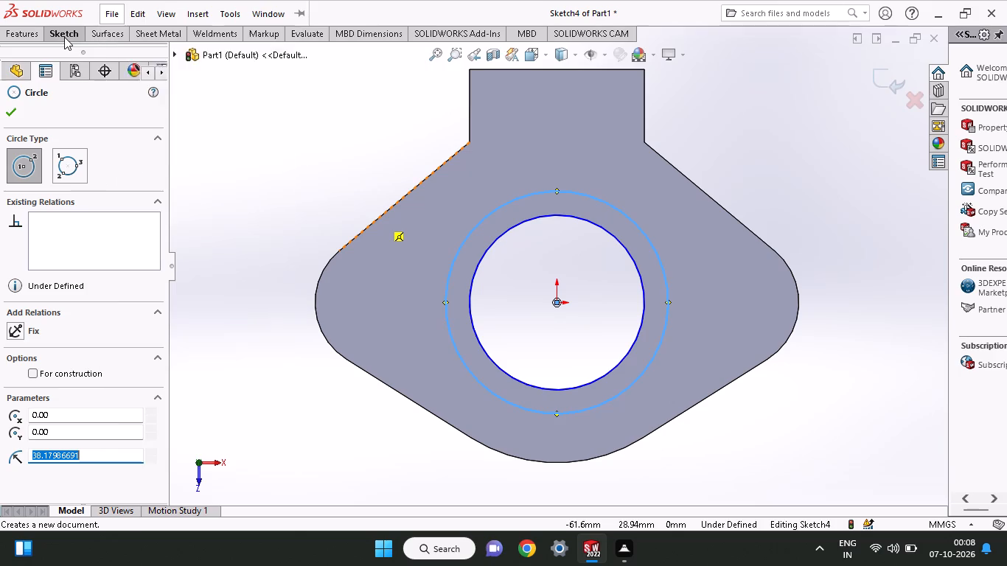
click(64, 72)
click(662, 273)
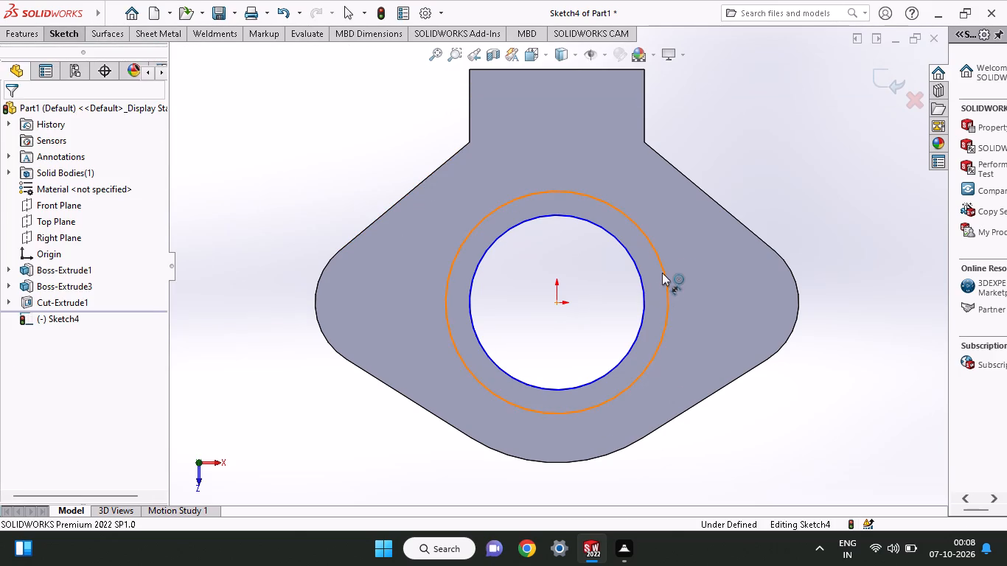
click(686, 249)
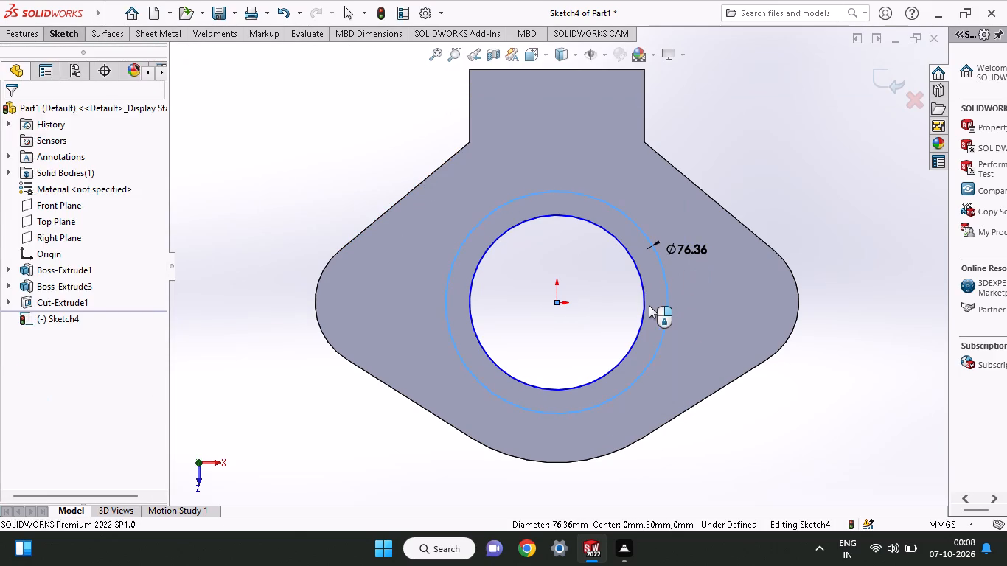
text(80)
key(Return)
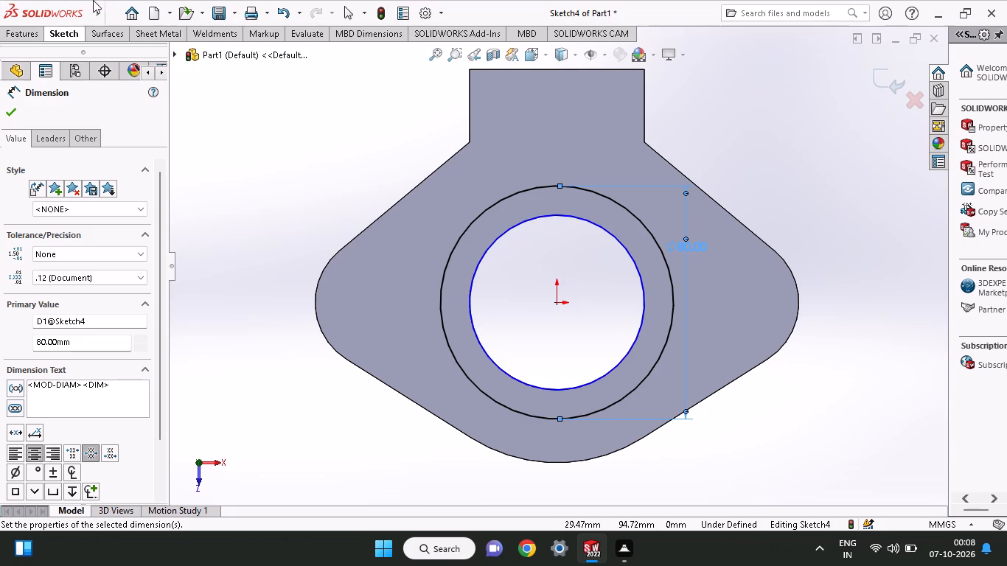
Extrude the annular region between the two circles outward from the flange face as a merged 5 mm blind boss.
click(13, 29)
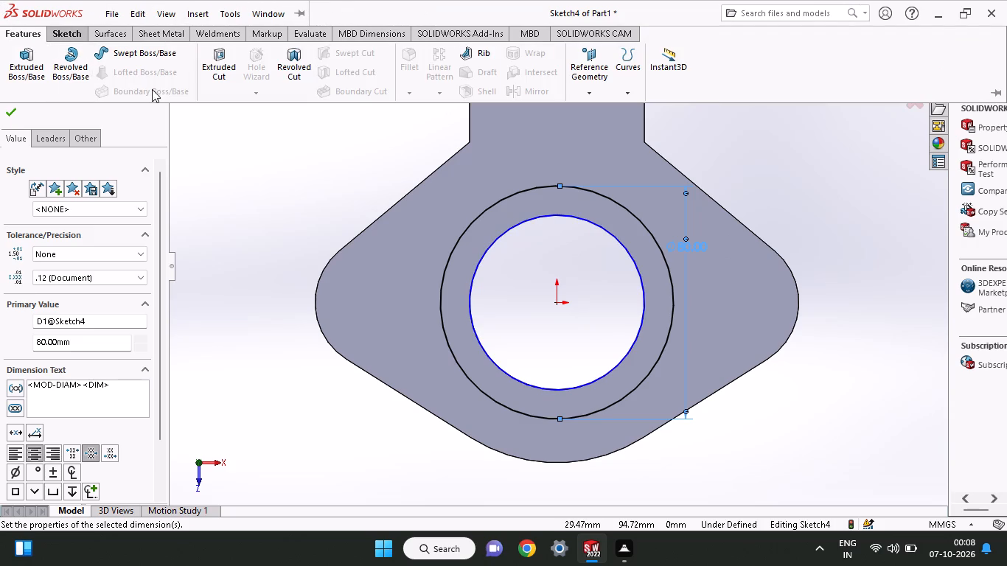
click(16, 60)
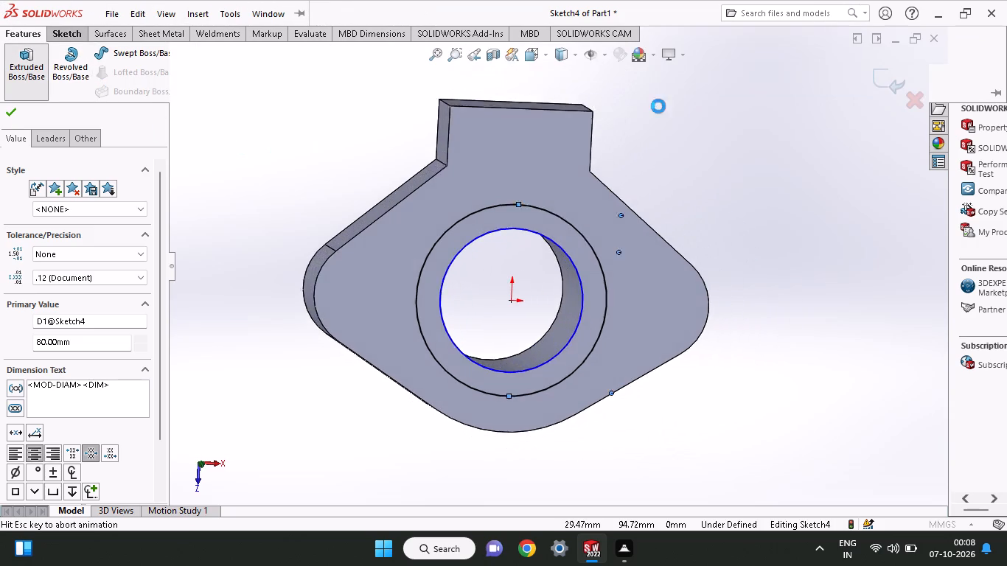
click(445, 250)
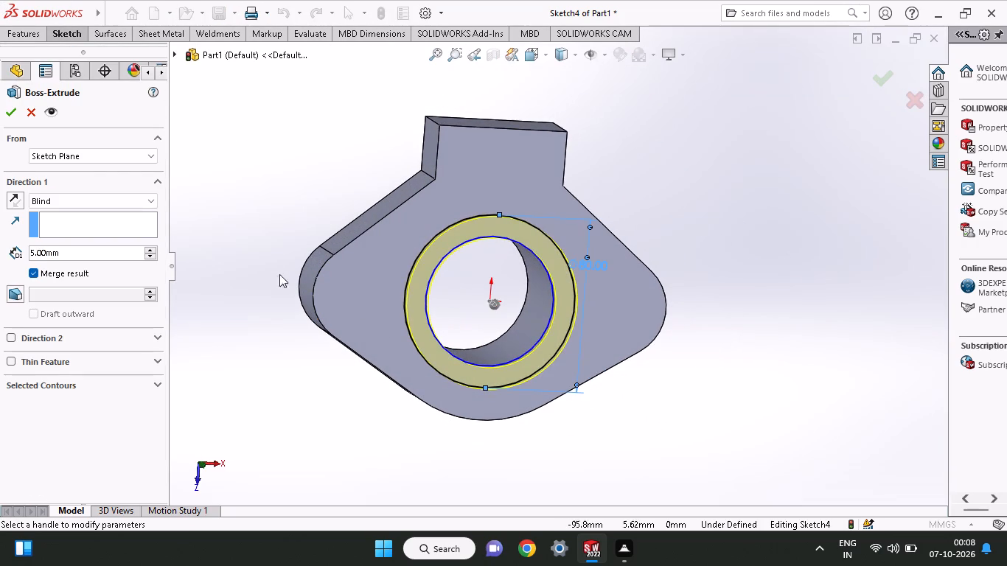
middle_drag(171, 167, 266, 235)
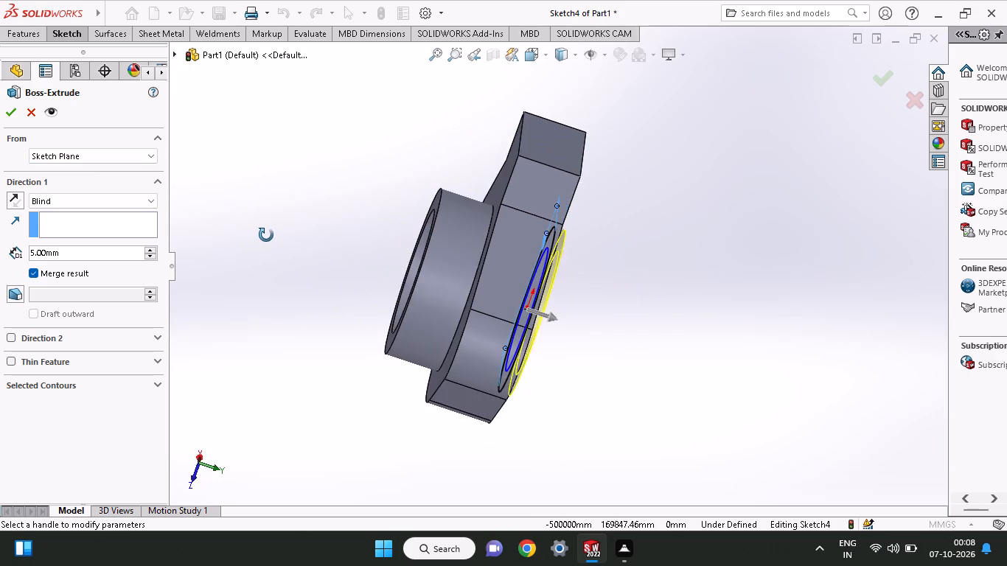
middle_drag(266, 235, 252, 234)
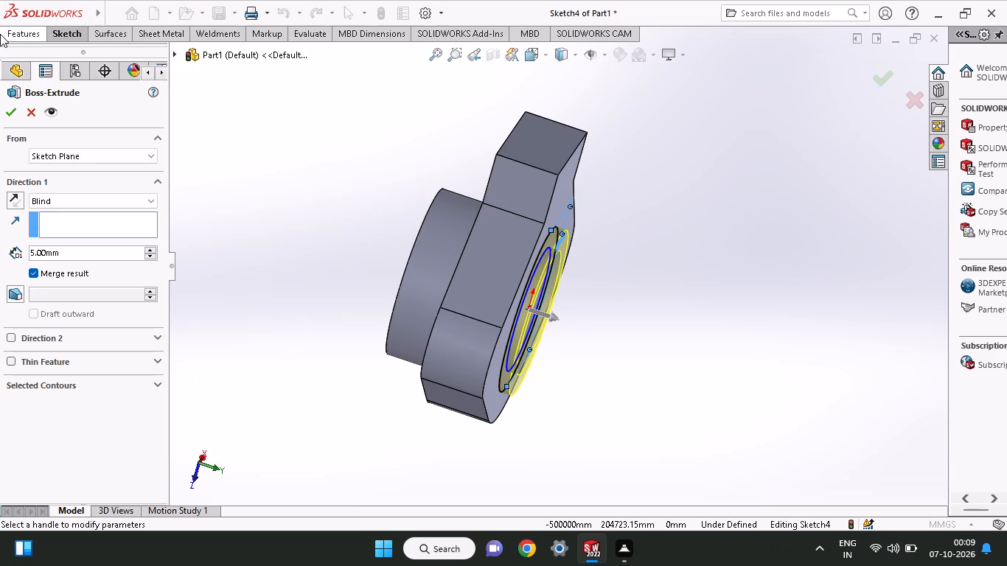
click(9, 114)
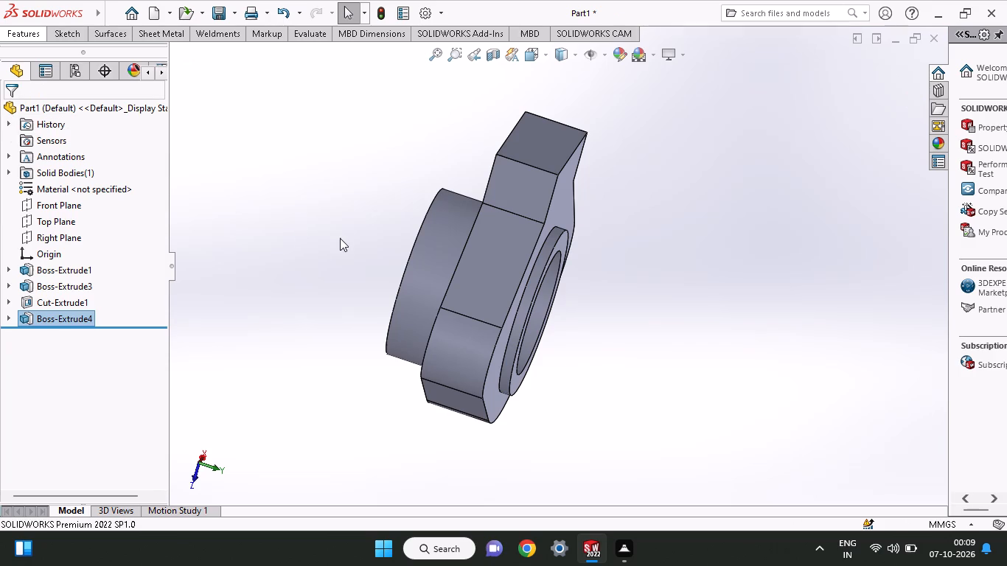
Examine the part from all around, checking the flange, the protruding ring and the new raised rim.
middle_drag(340, 238, 346, 245)
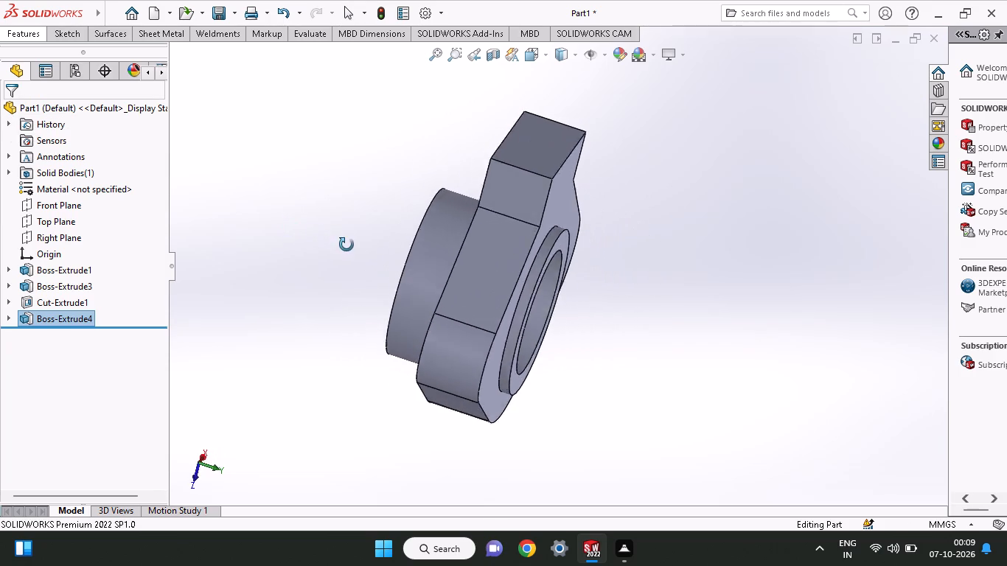
middle_drag(346, 245, 414, 242)
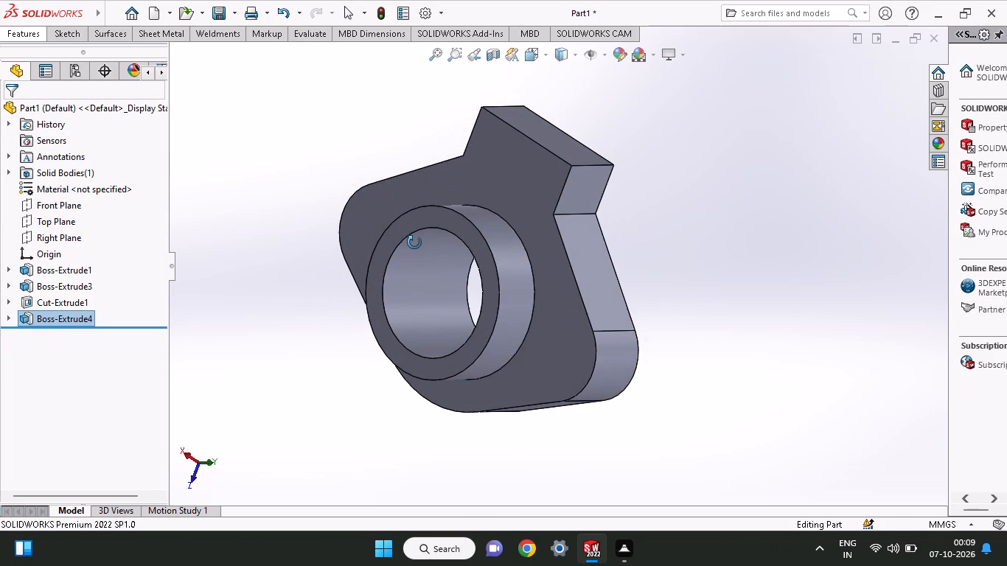
middle_drag(414, 242, 373, 196)
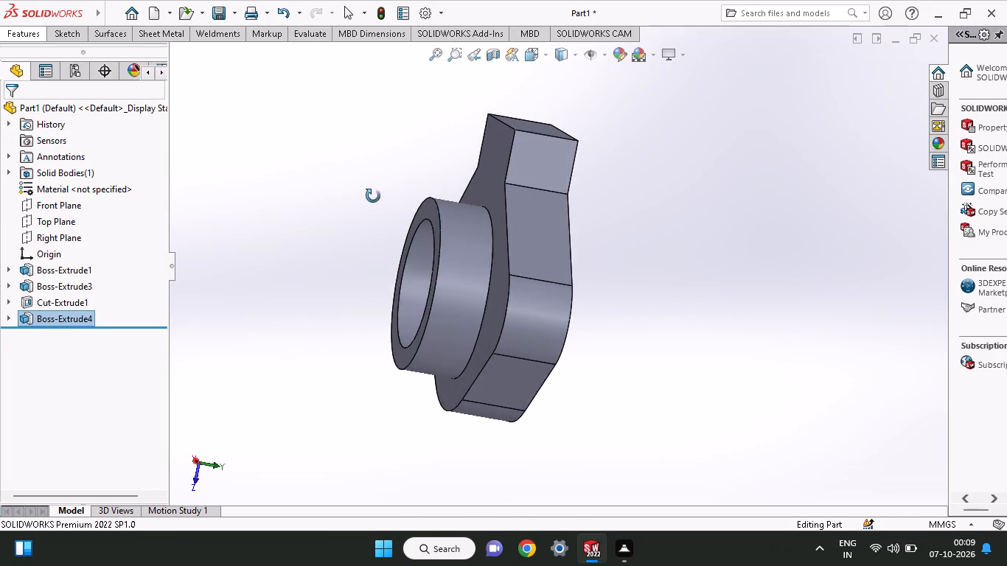
middle_drag(373, 196, 478, 169)
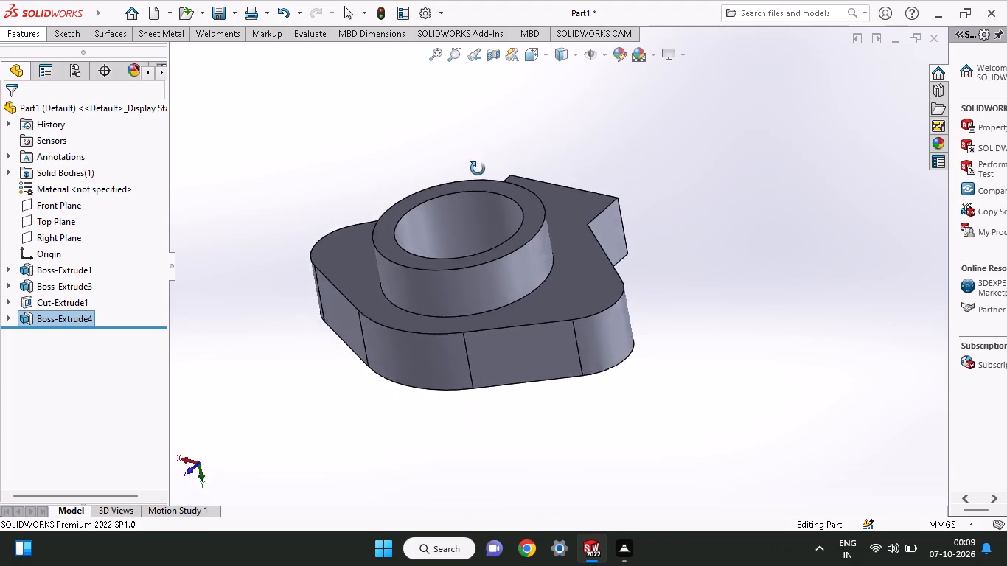
middle_drag(478, 169, 400, 219)
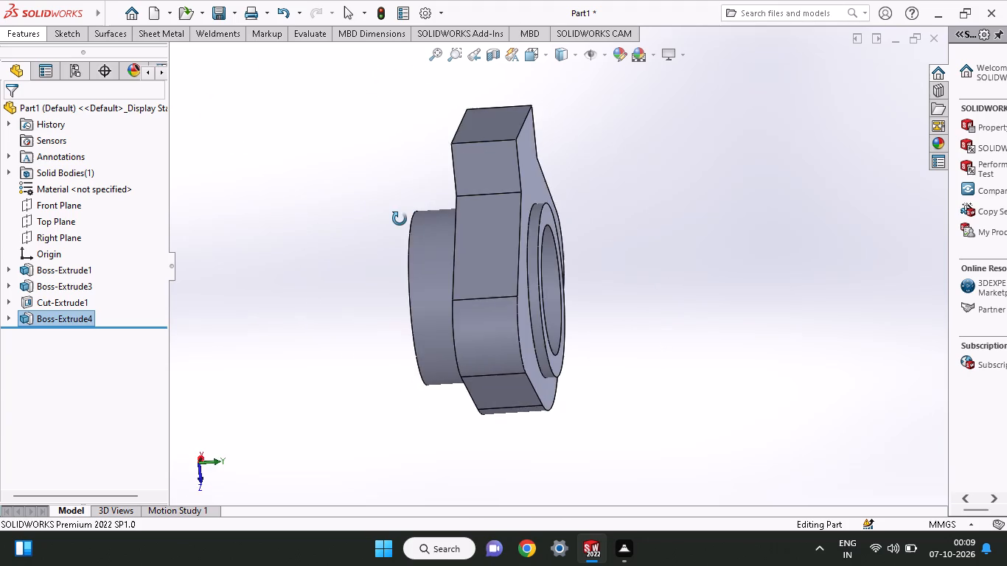
middle_drag(400, 219, 412, 224)
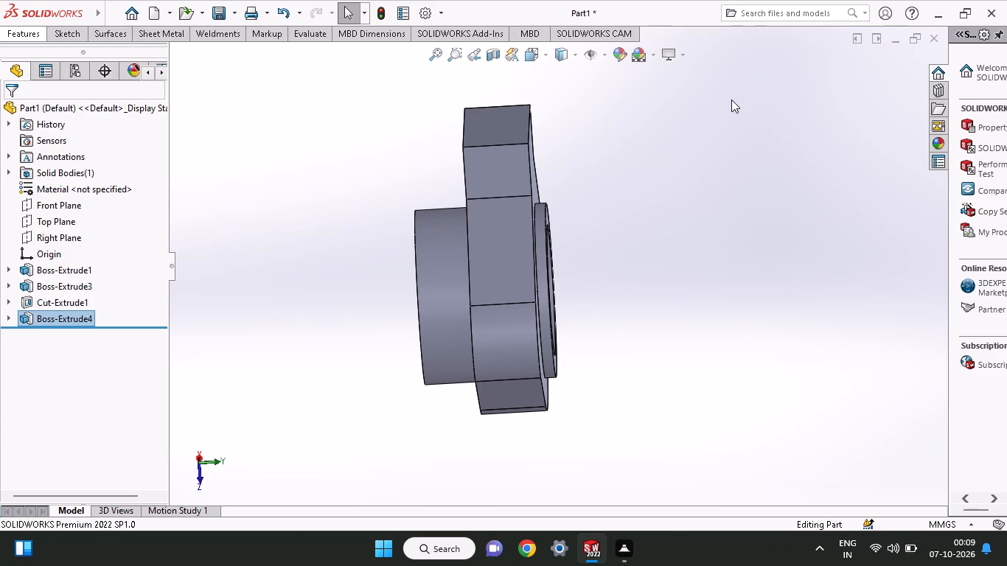
middle_drag(534, 295, 639, 200)
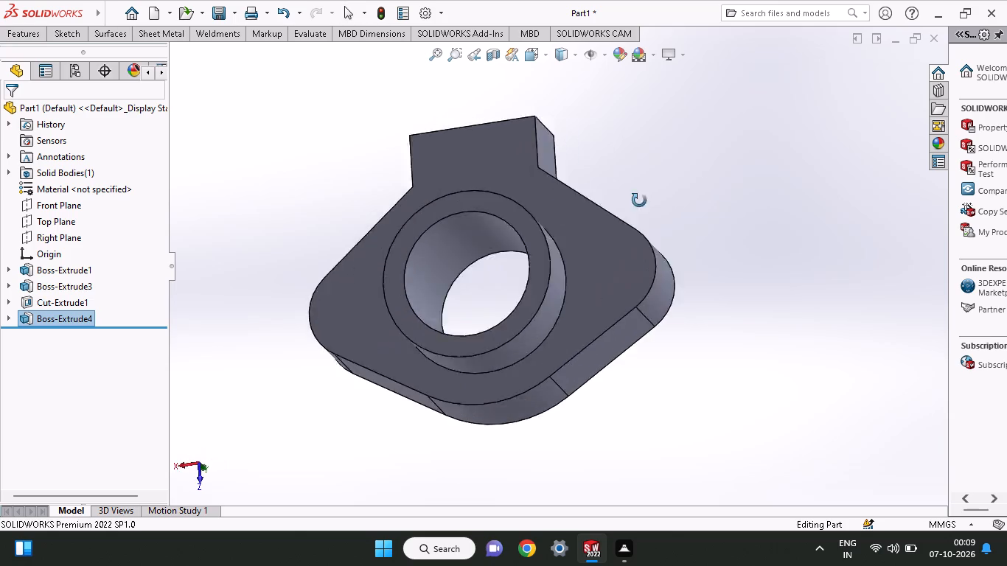
middle_drag(639, 200, 719, 417)
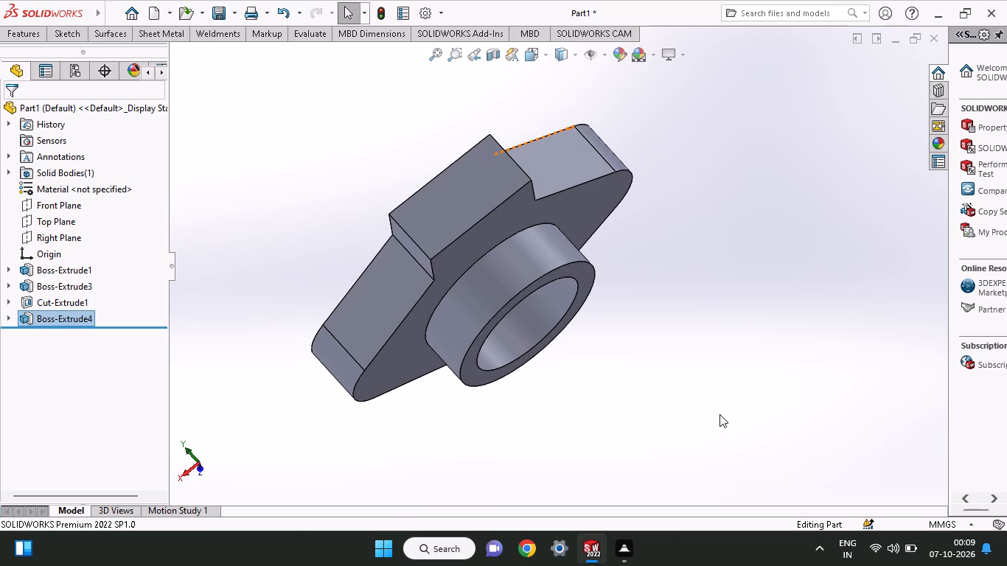
middle_drag(602, 309, 636, 163)
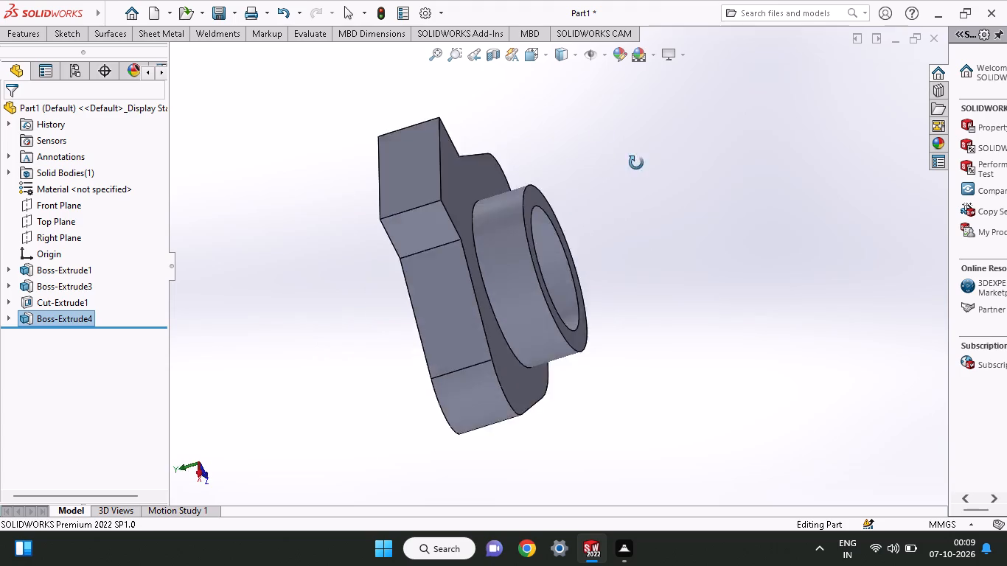
middle_drag(636, 163, 634, 164)
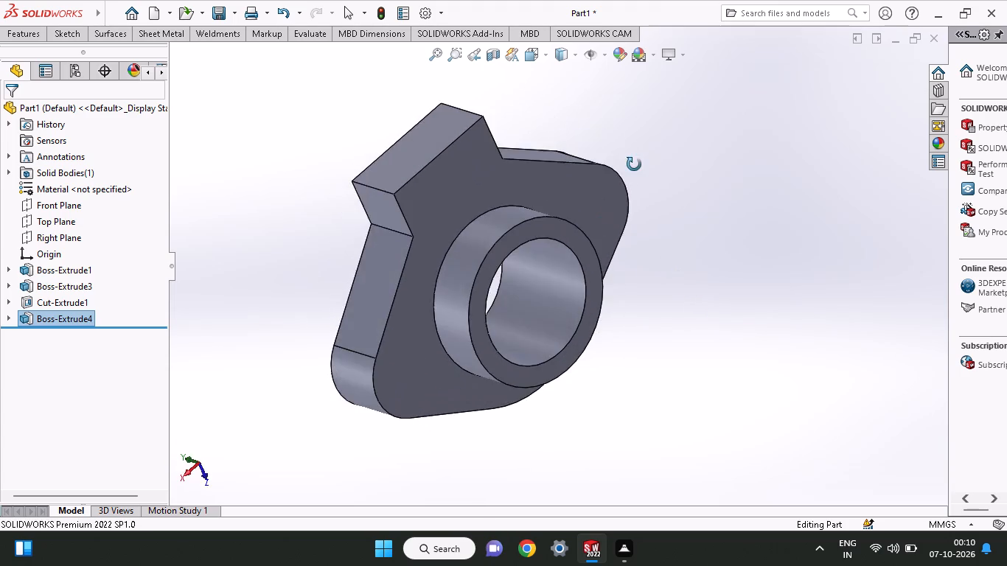
middle_drag(634, 164, 629, 119)
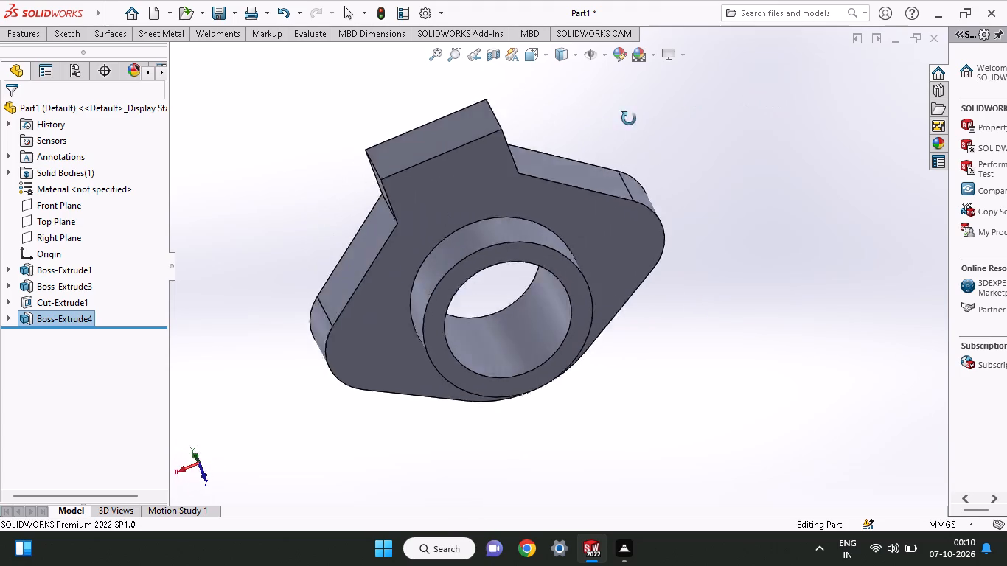
middle_drag(629, 119, 681, 89)
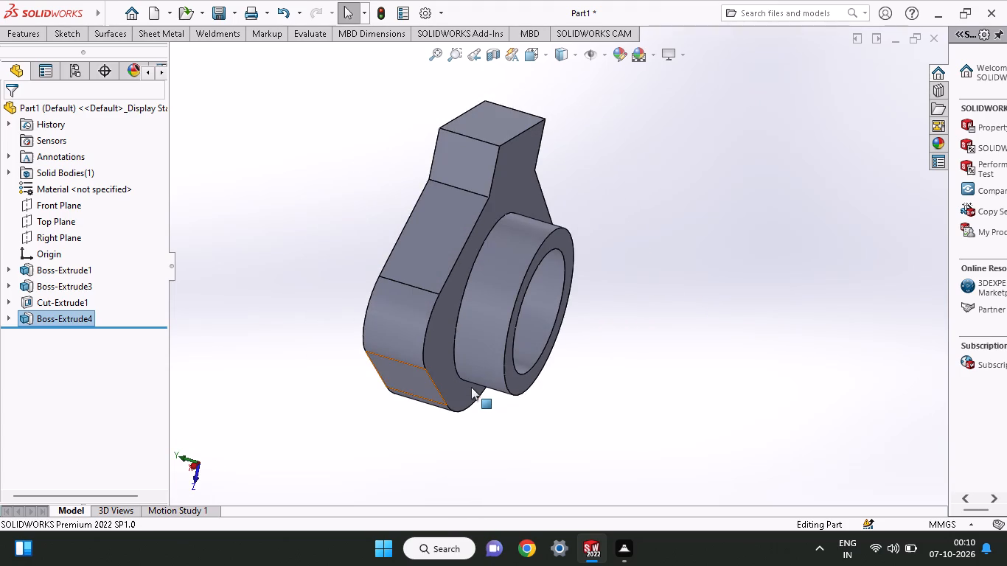
On the flange face surrounding the longer ring, sketch a 21 mm diameter circle centred on the negative-X rounded corner's centre, 60 mm from the origin.
click(437, 346)
click(497, 306)
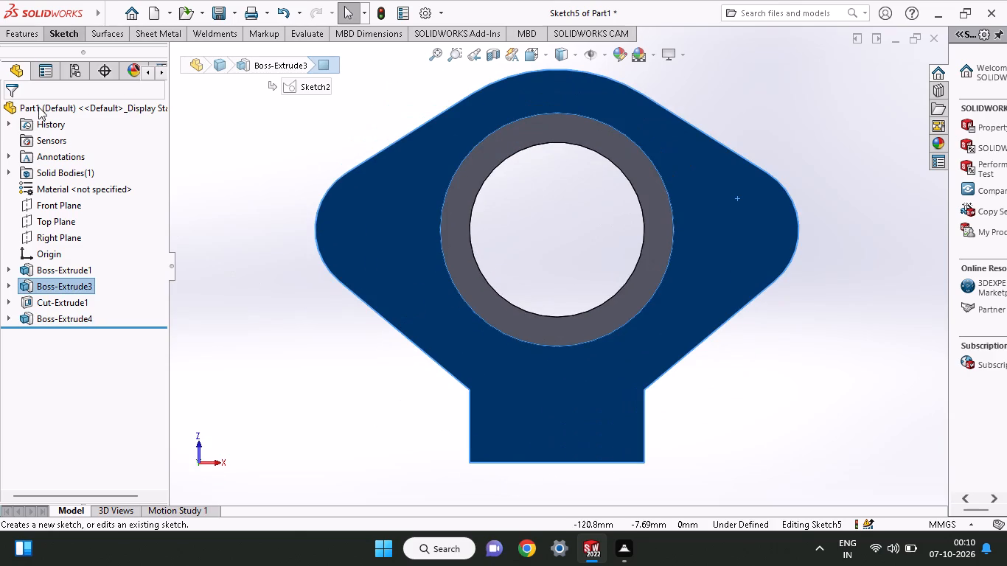
click(58, 27)
click(103, 95)
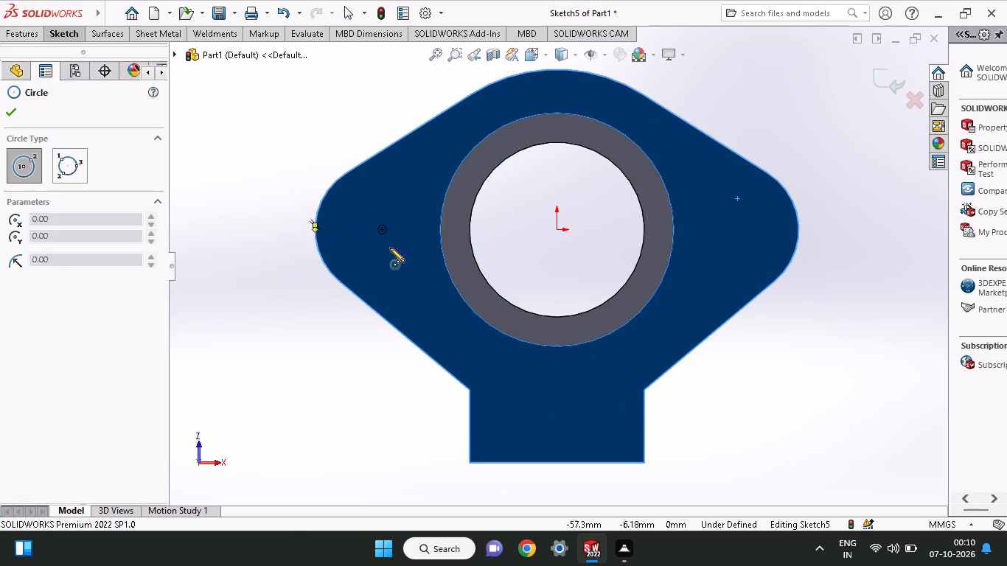
click(380, 231)
click(393, 254)
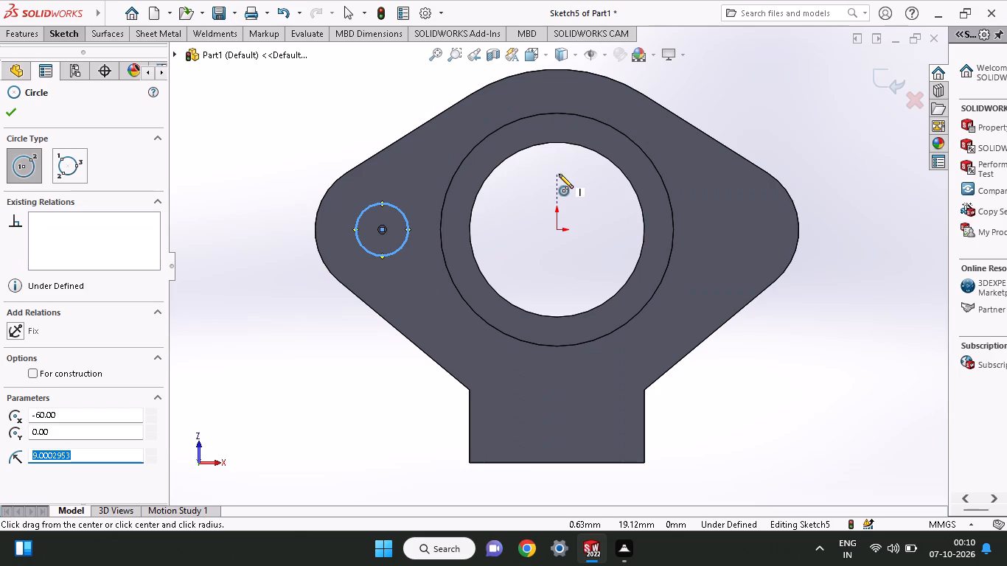
click(57, 29)
click(67, 52)
click(361, 209)
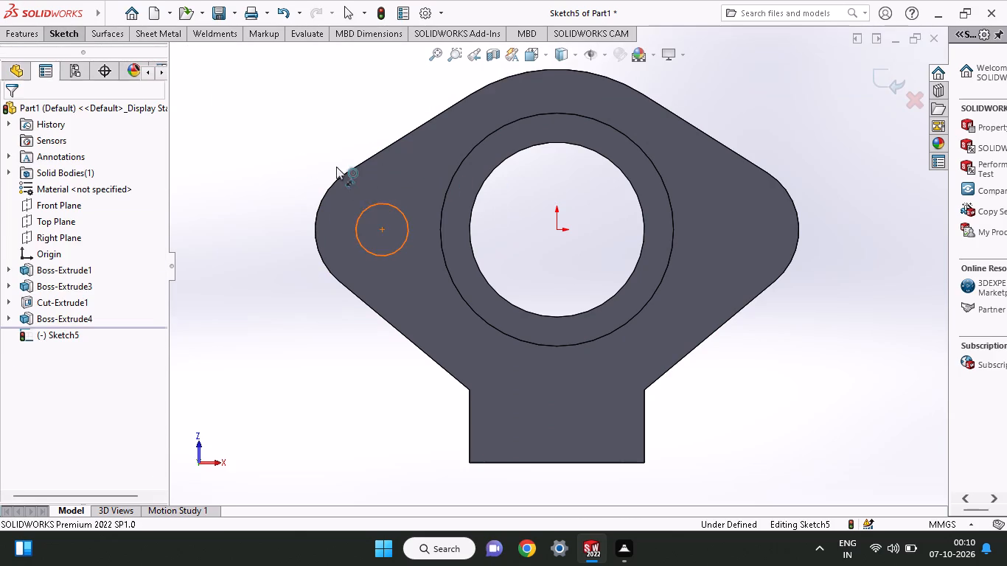
click(306, 127)
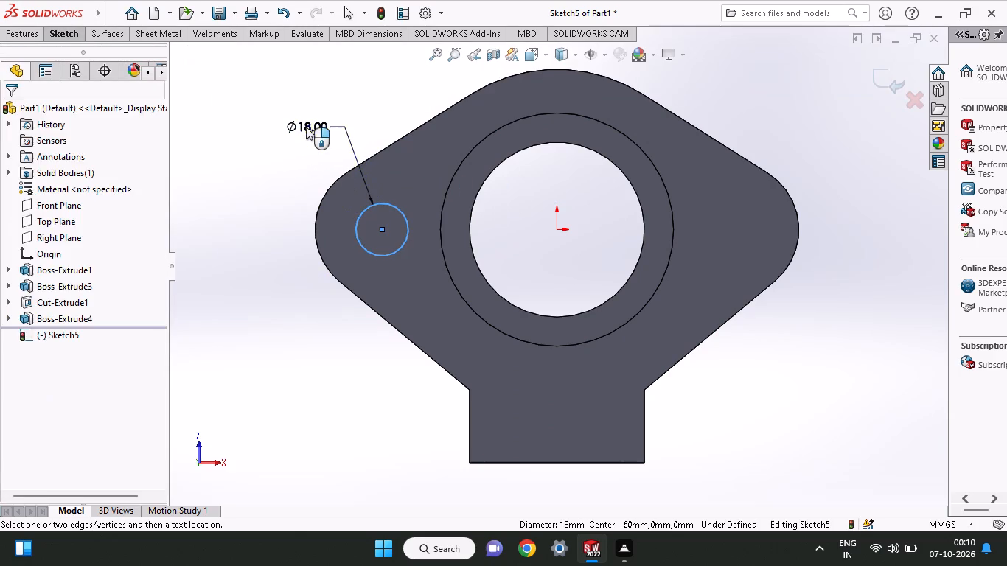
text(21)
key(Return)
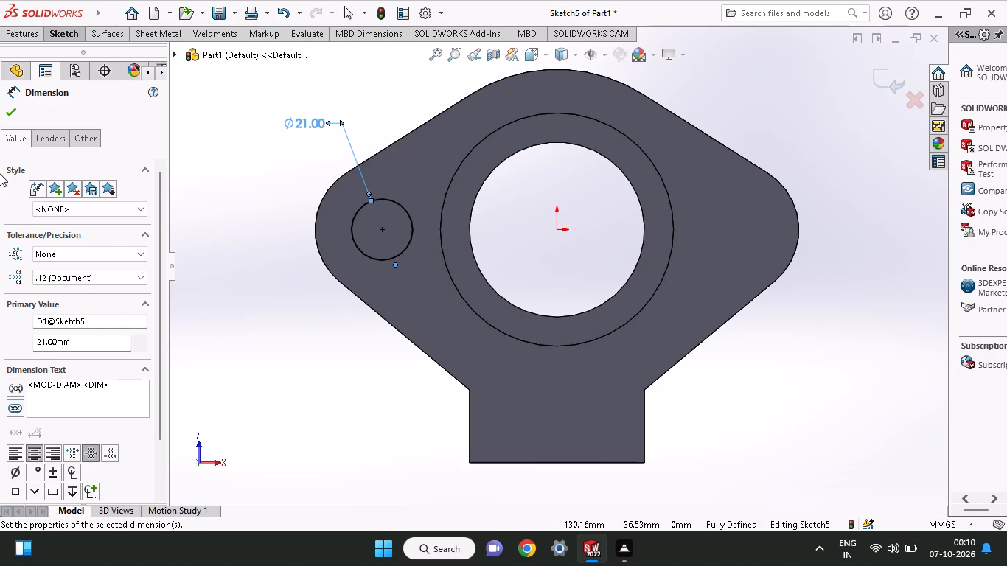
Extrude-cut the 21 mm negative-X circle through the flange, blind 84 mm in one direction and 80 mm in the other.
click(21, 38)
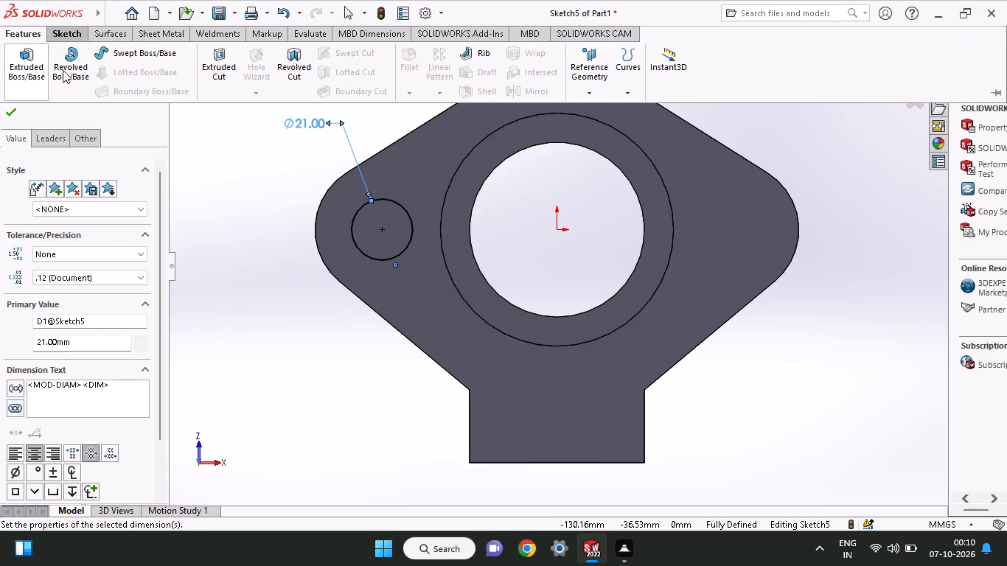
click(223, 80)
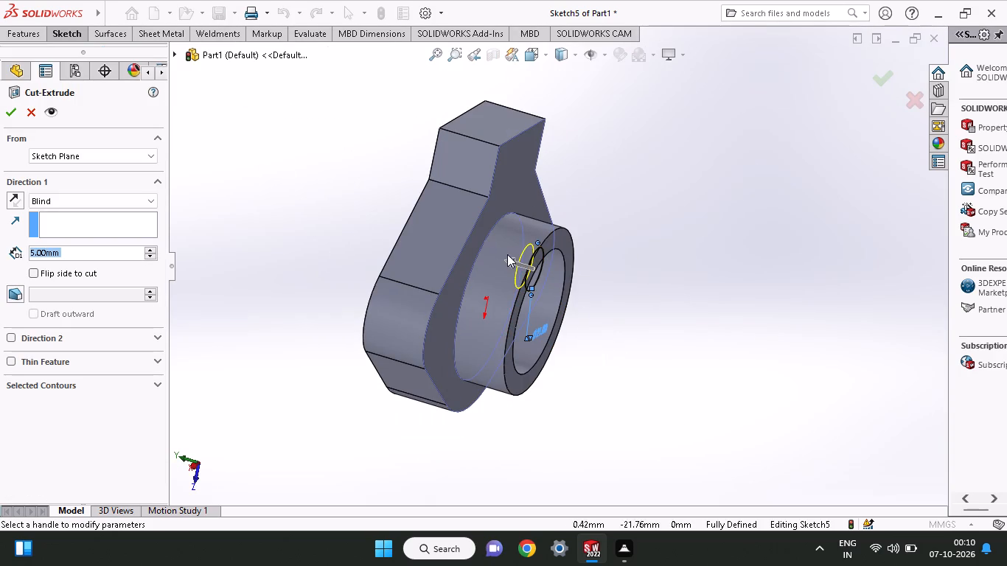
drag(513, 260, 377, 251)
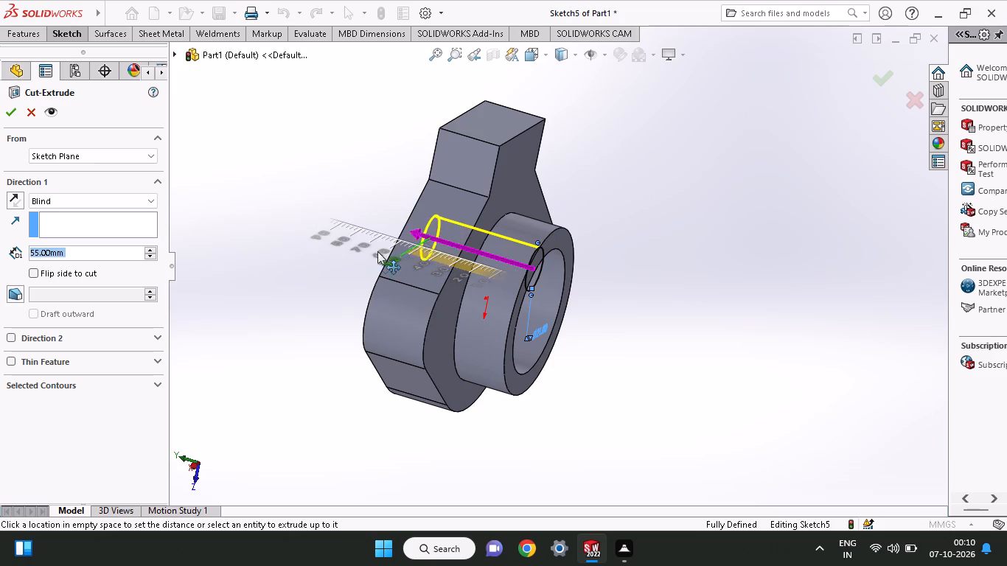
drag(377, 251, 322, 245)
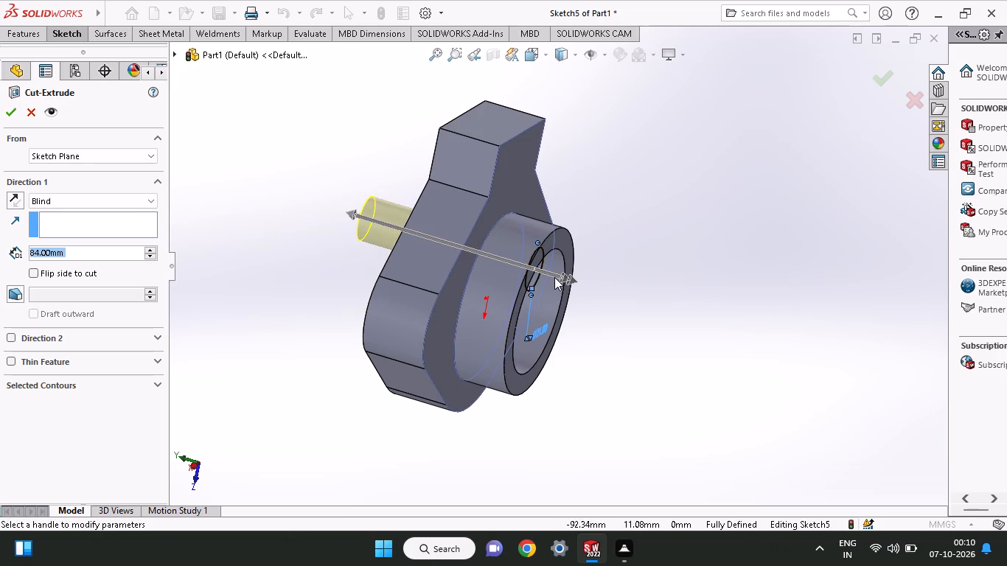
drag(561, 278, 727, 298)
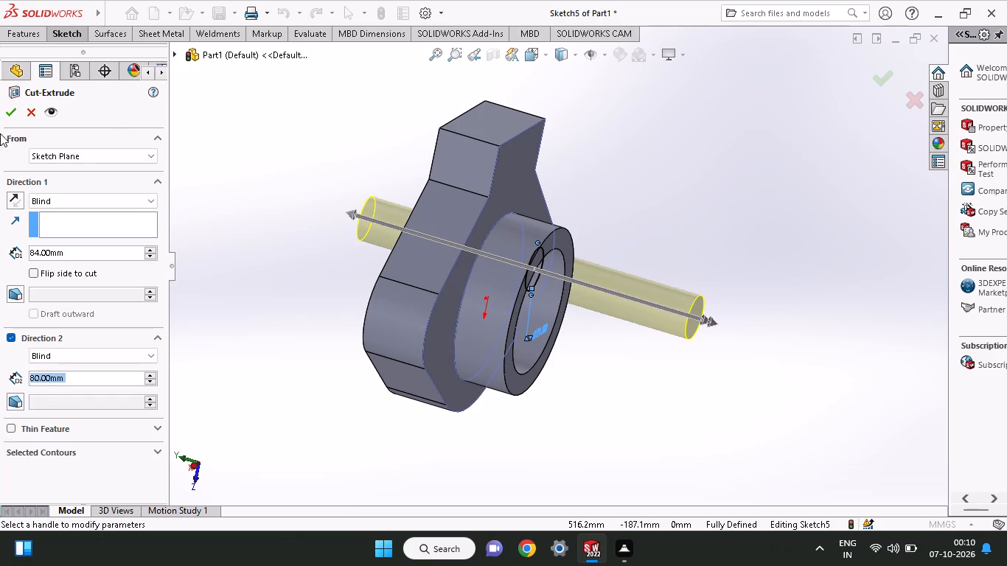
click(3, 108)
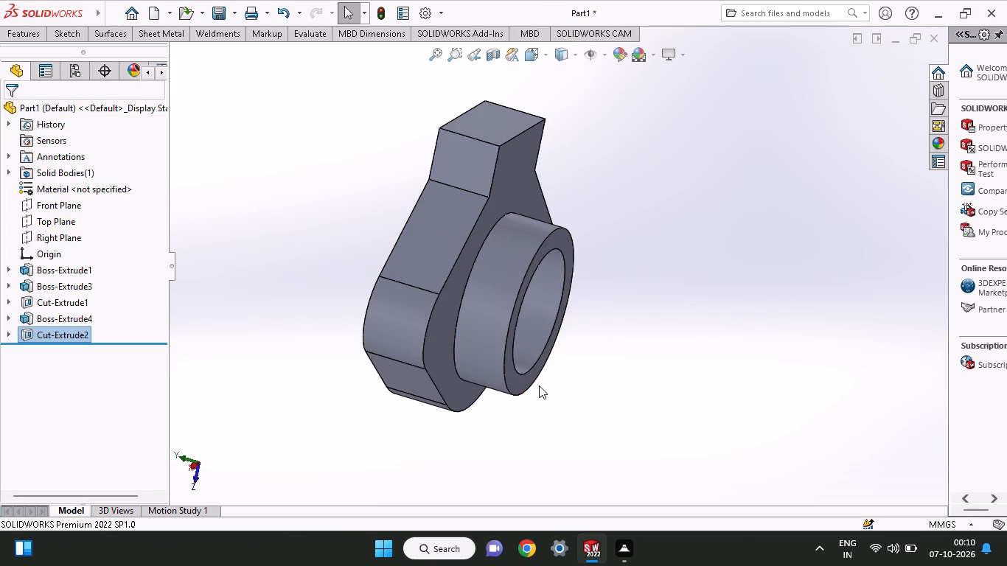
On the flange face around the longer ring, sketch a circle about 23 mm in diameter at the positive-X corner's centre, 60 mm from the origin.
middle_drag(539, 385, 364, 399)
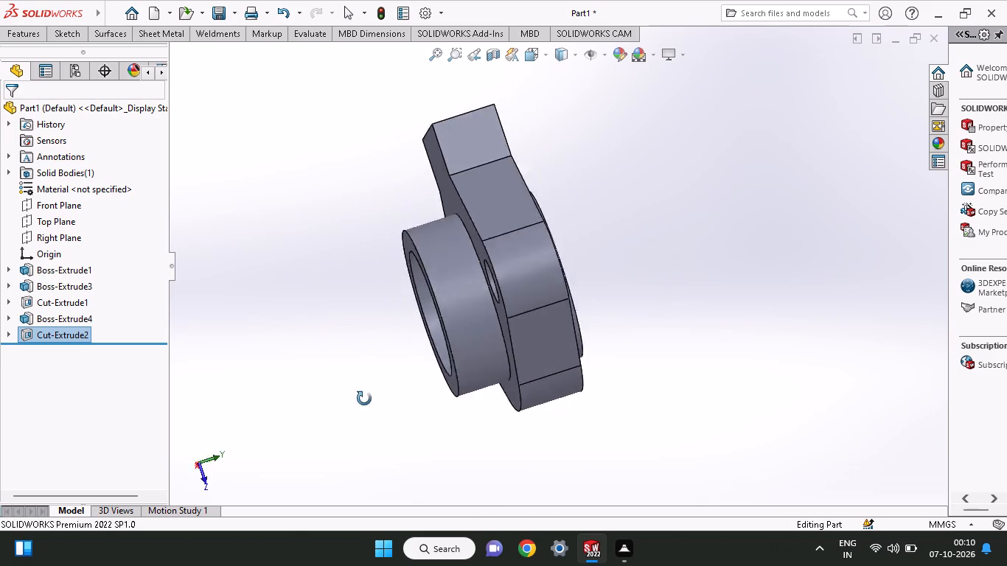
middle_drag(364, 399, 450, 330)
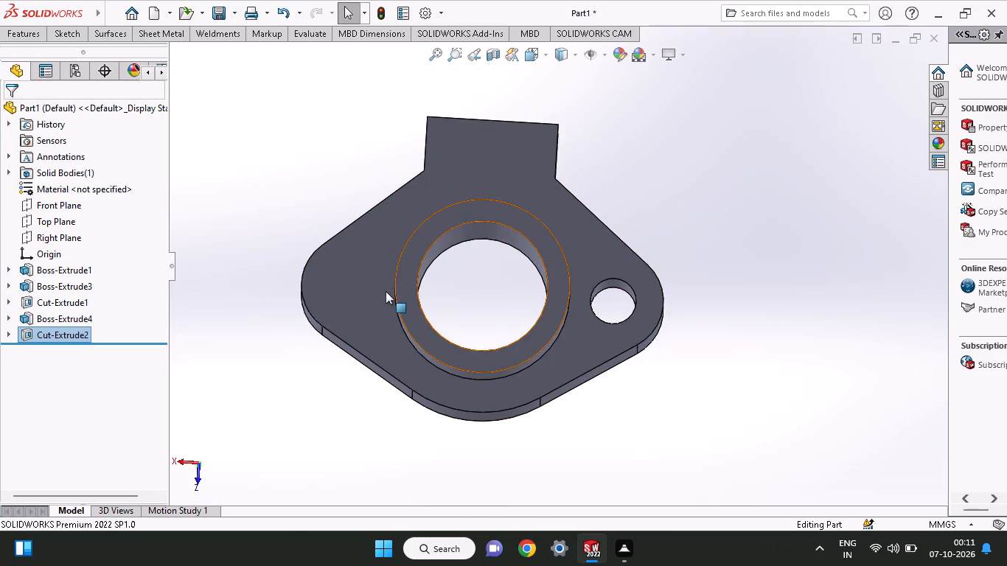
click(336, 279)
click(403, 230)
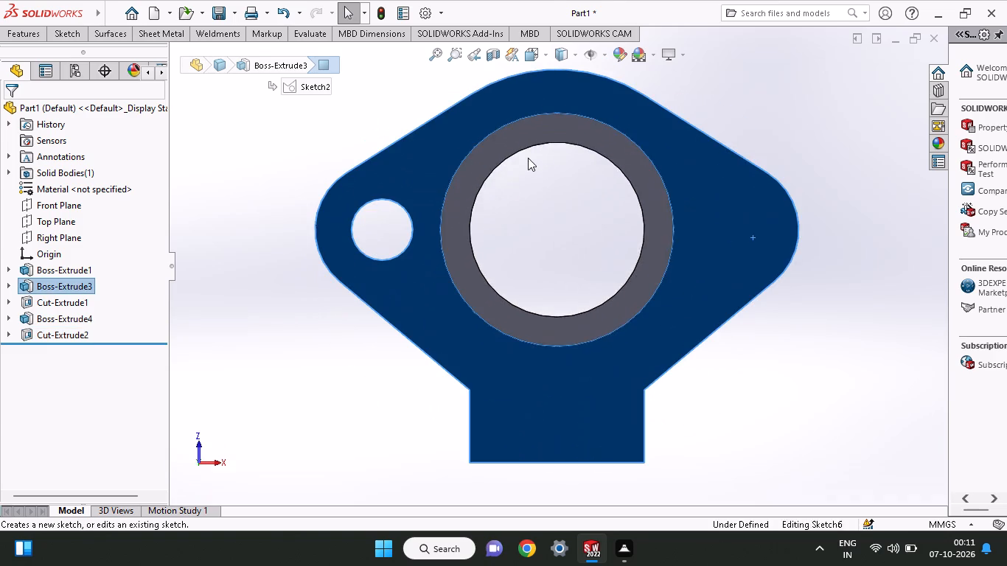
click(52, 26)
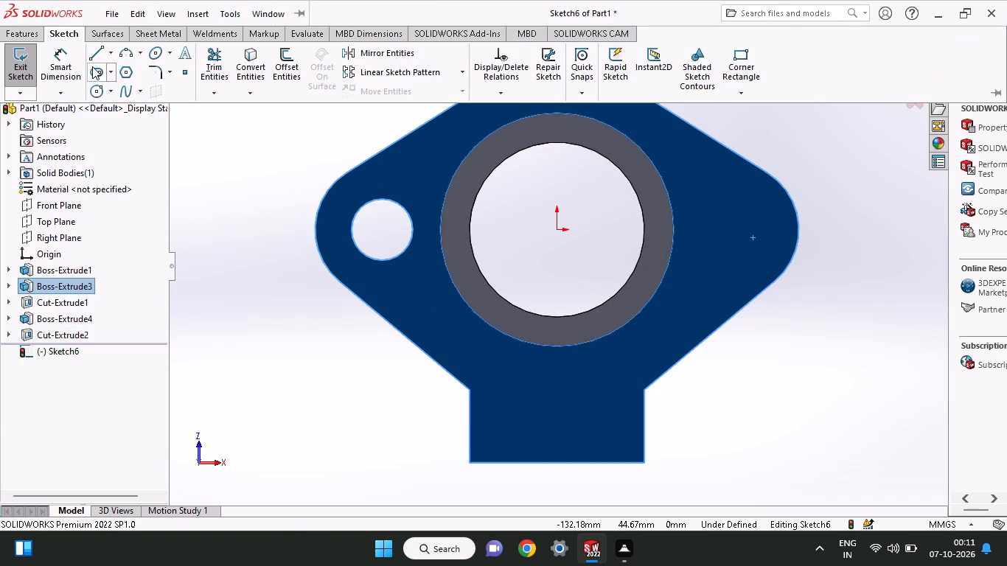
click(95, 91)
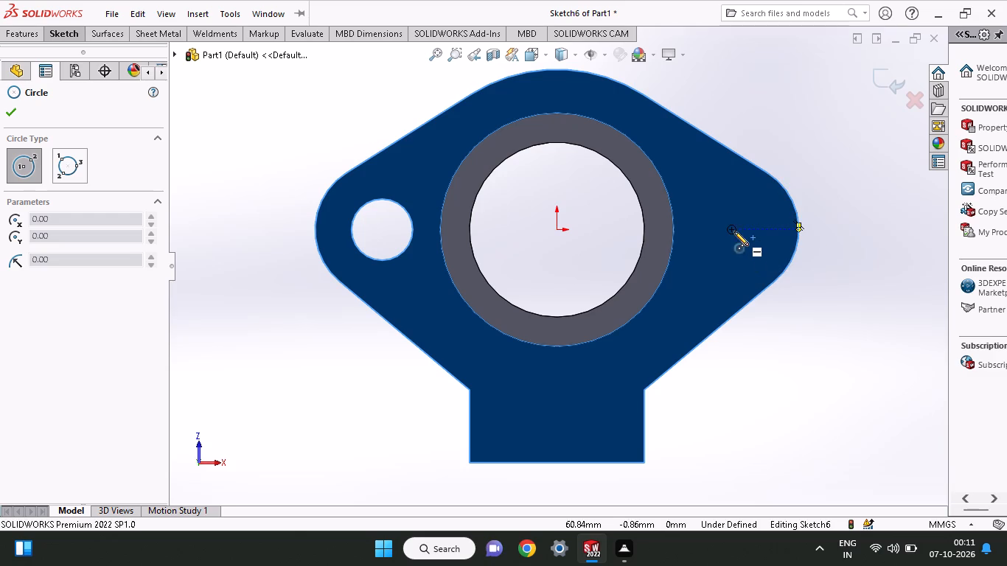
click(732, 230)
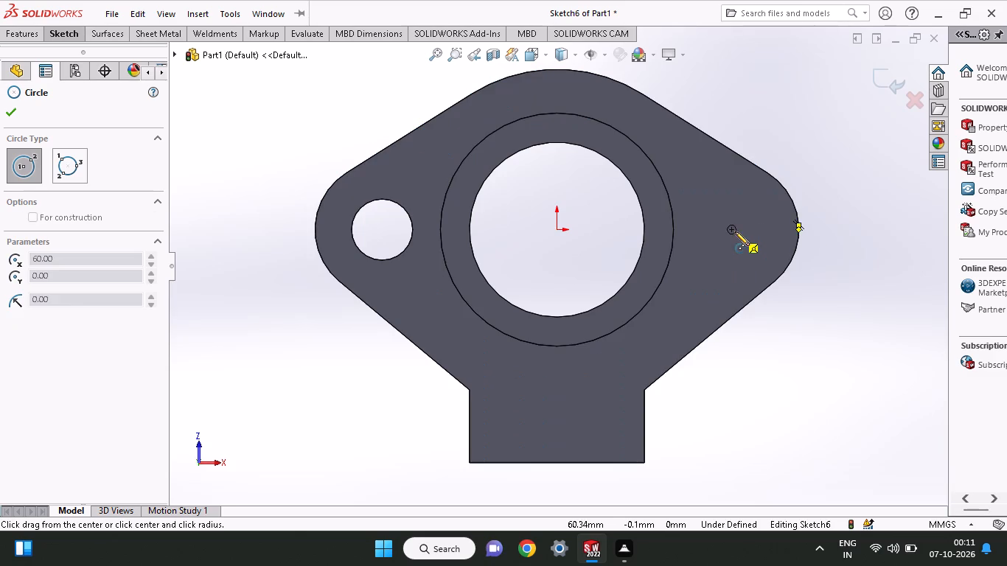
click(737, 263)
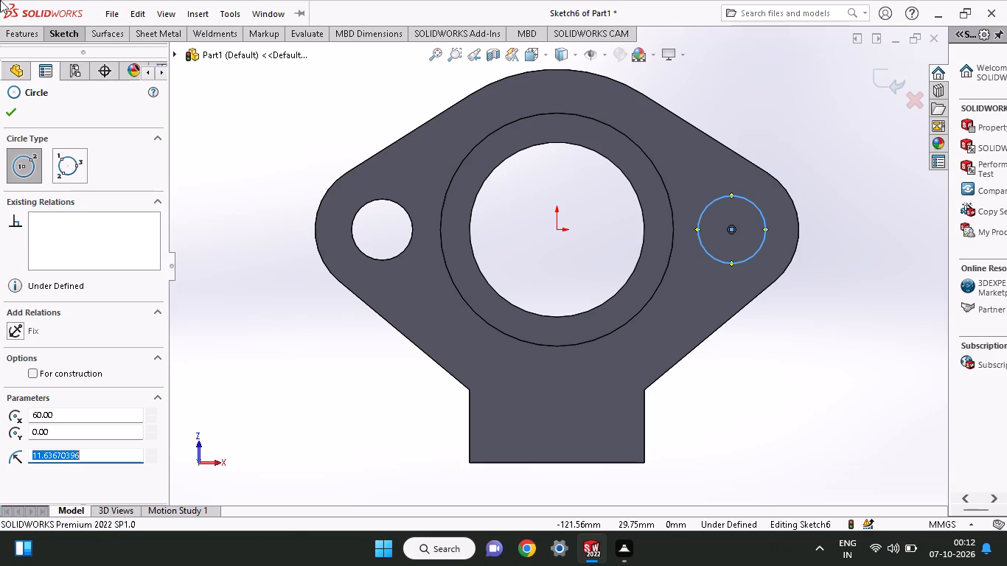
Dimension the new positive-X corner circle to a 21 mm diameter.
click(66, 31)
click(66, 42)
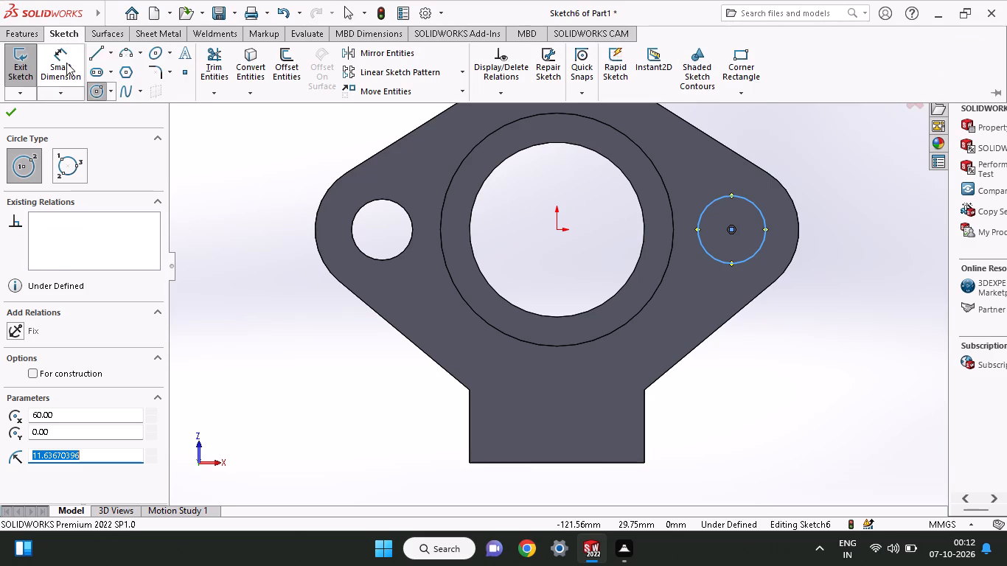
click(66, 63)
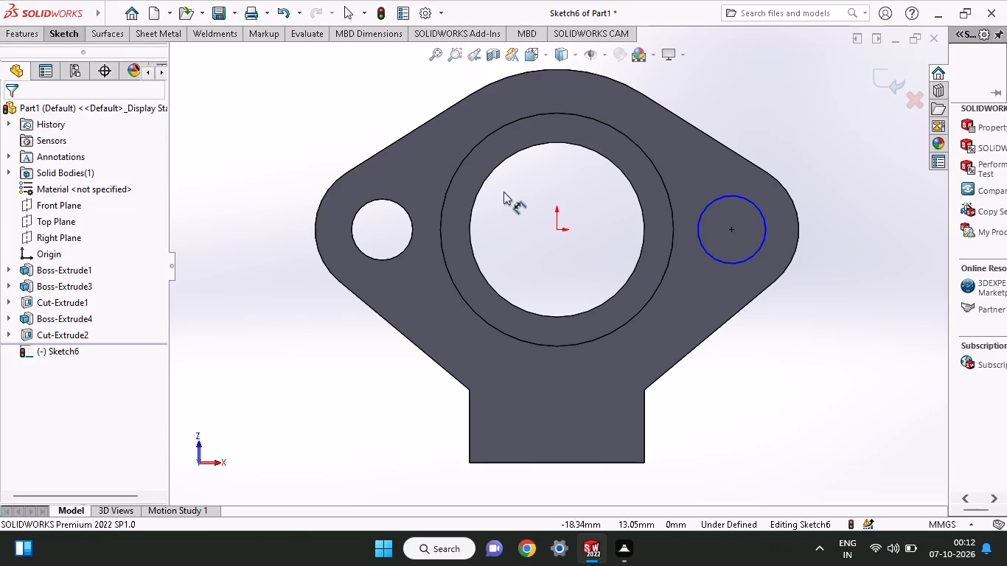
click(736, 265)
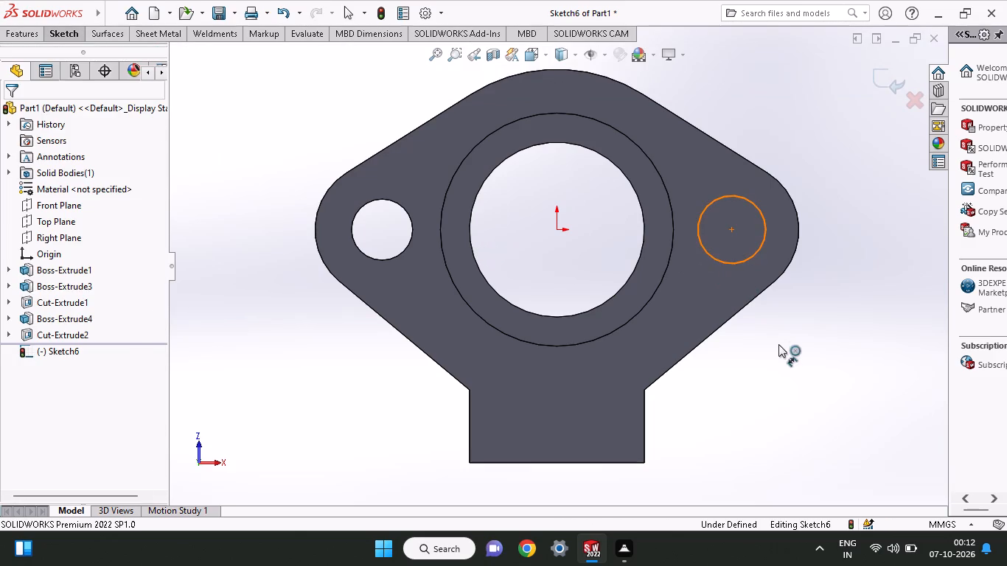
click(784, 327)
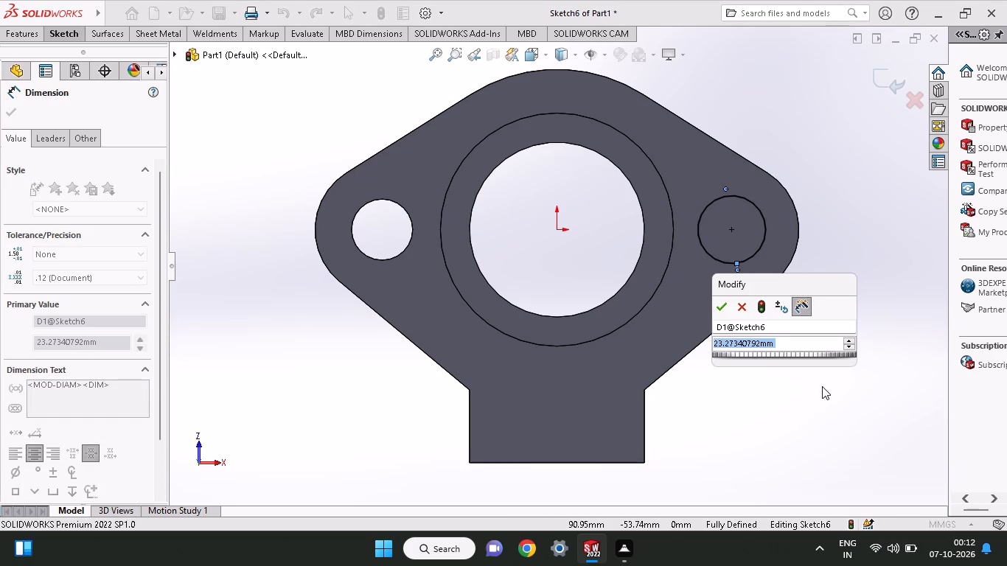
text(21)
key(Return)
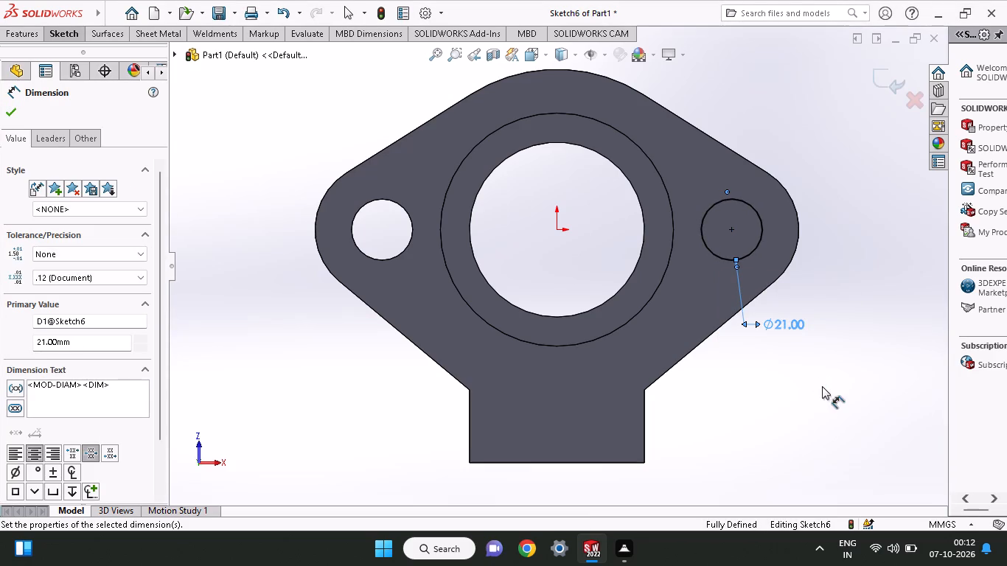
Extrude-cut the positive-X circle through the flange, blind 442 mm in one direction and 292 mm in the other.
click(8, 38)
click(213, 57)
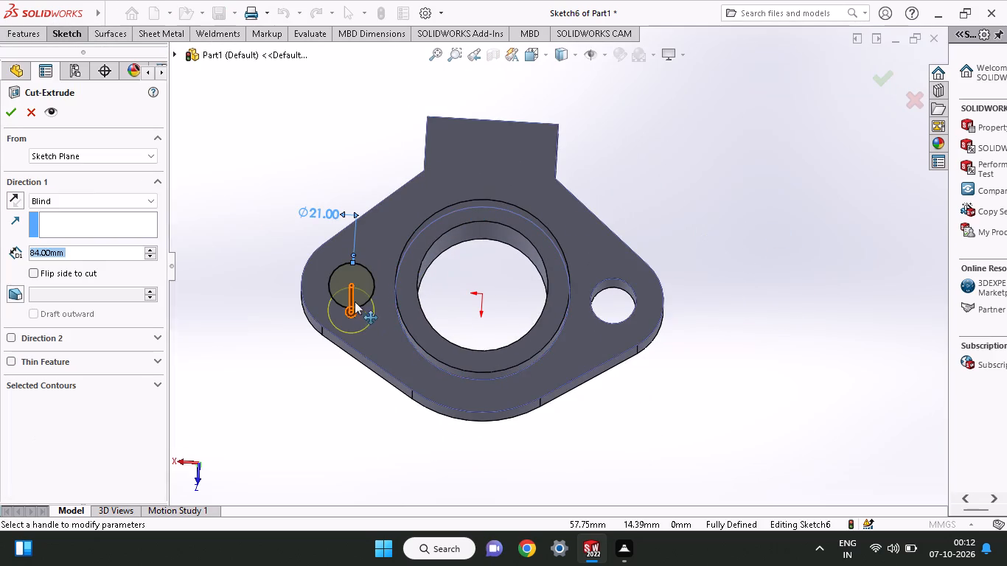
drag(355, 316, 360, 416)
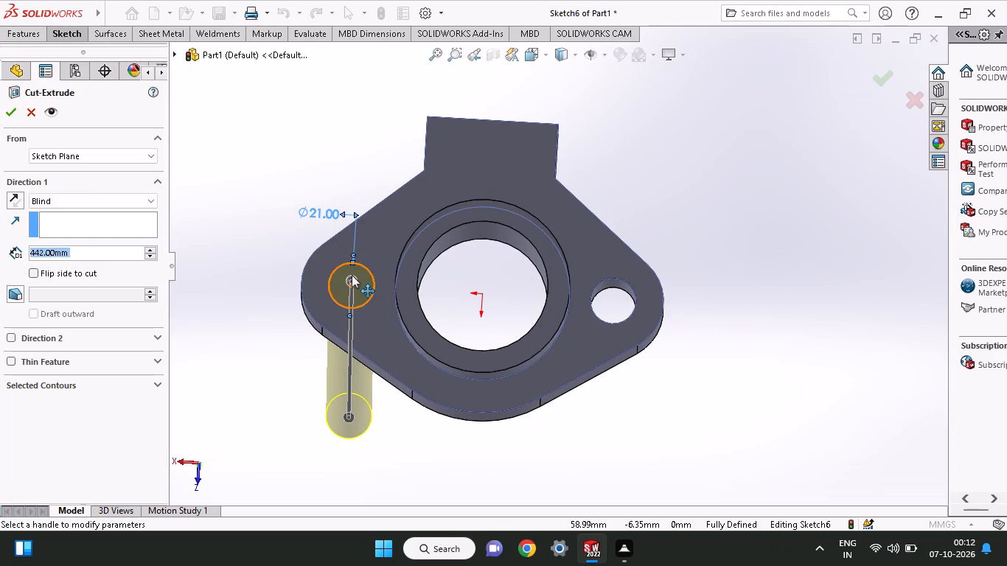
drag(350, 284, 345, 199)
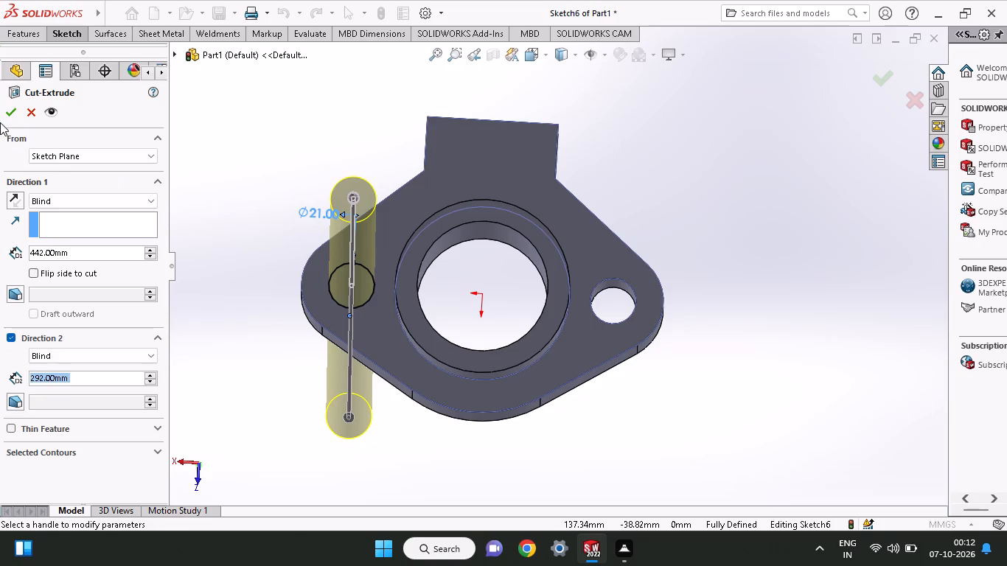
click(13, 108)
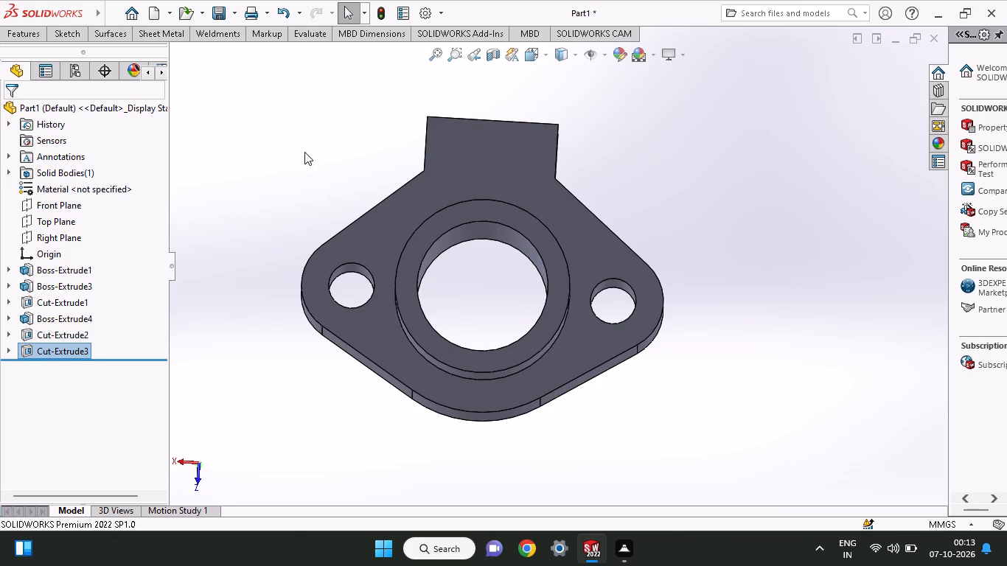
Examine the part from several sides, checking both ear holes through the flange.
middle_drag(304, 152, 340, 412)
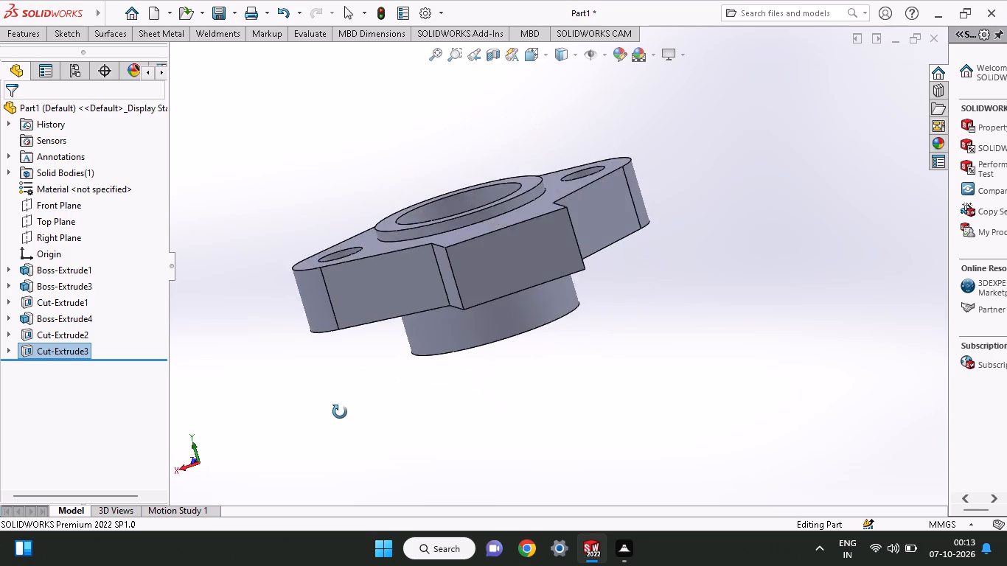
middle_drag(340, 412, 349, 220)
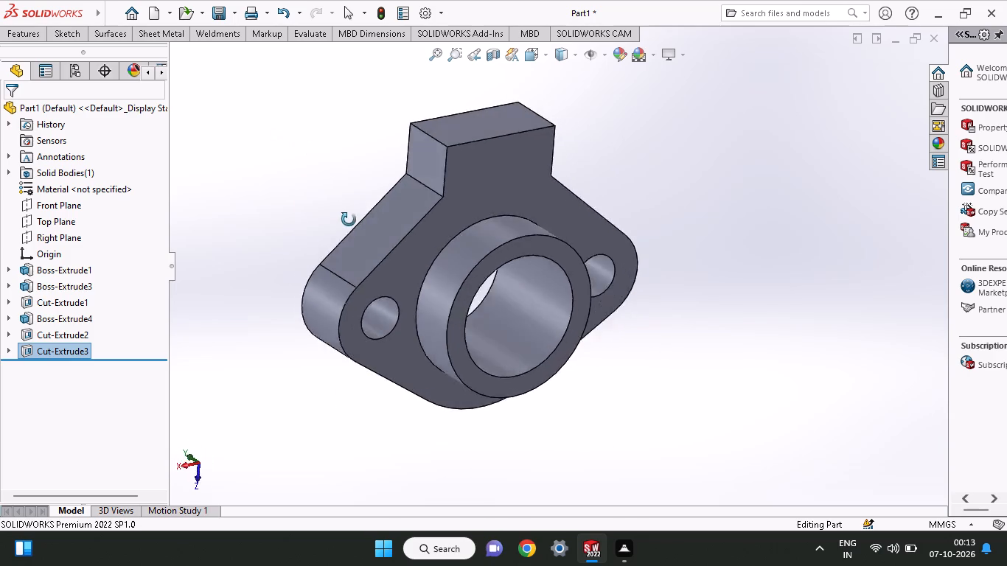
middle_drag(349, 220, 369, 191)
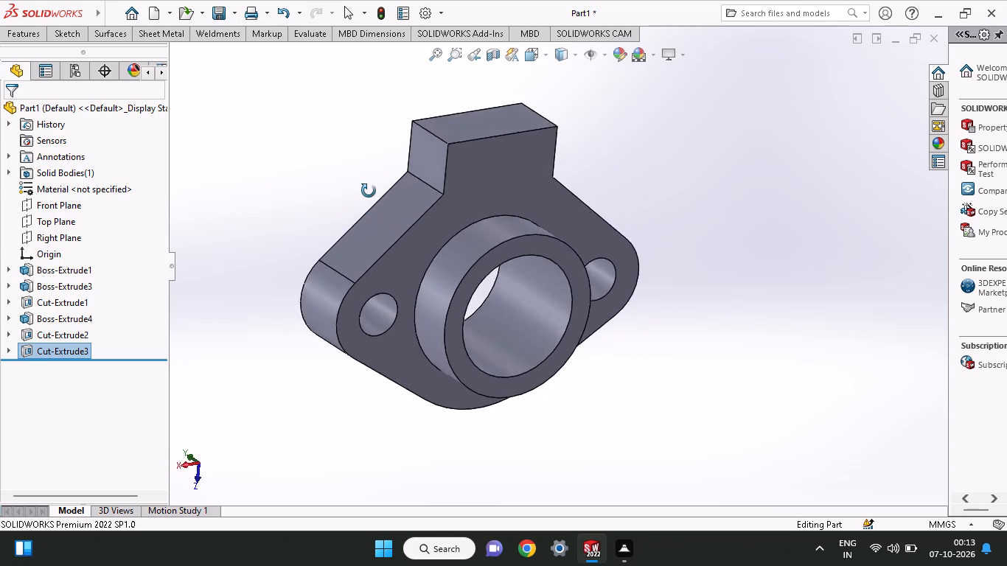
middle_drag(369, 191, 318, 191)
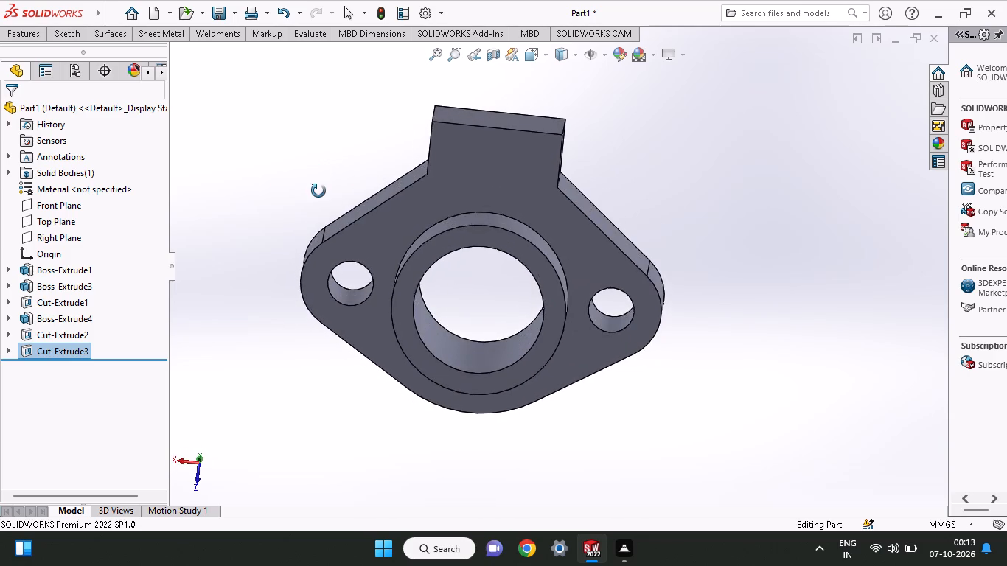
middle_drag(318, 191, 312, 244)
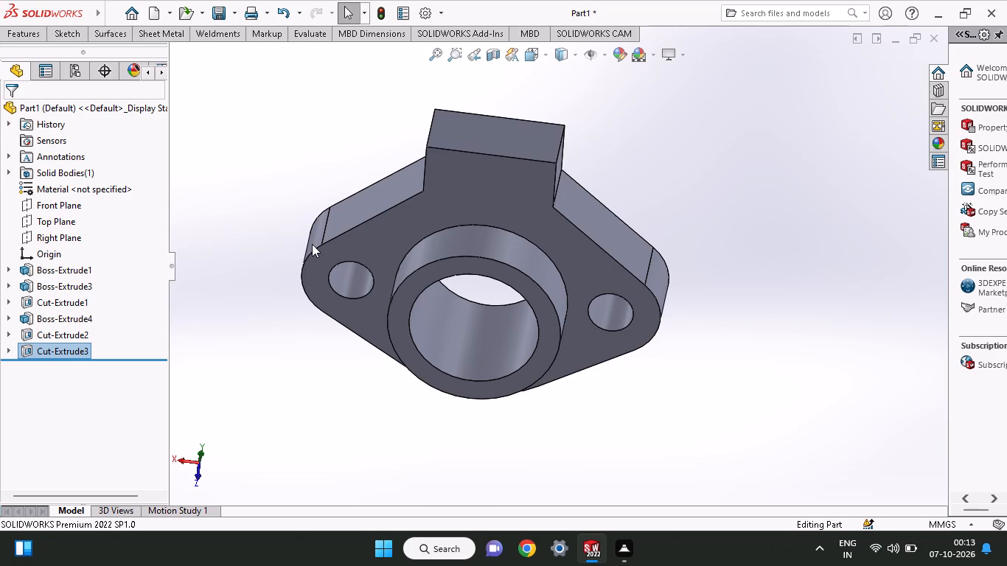
middle_drag(312, 244, 314, 195)
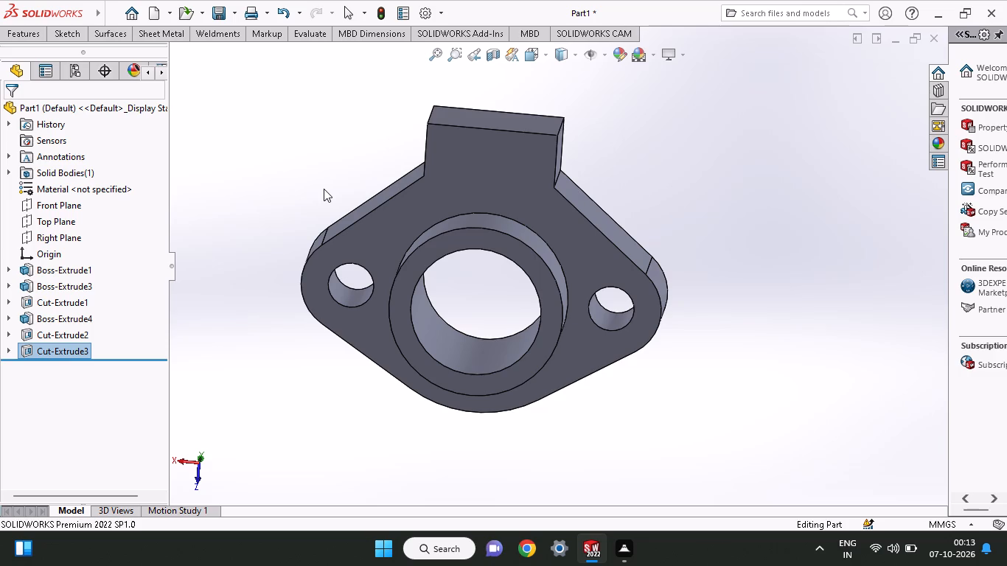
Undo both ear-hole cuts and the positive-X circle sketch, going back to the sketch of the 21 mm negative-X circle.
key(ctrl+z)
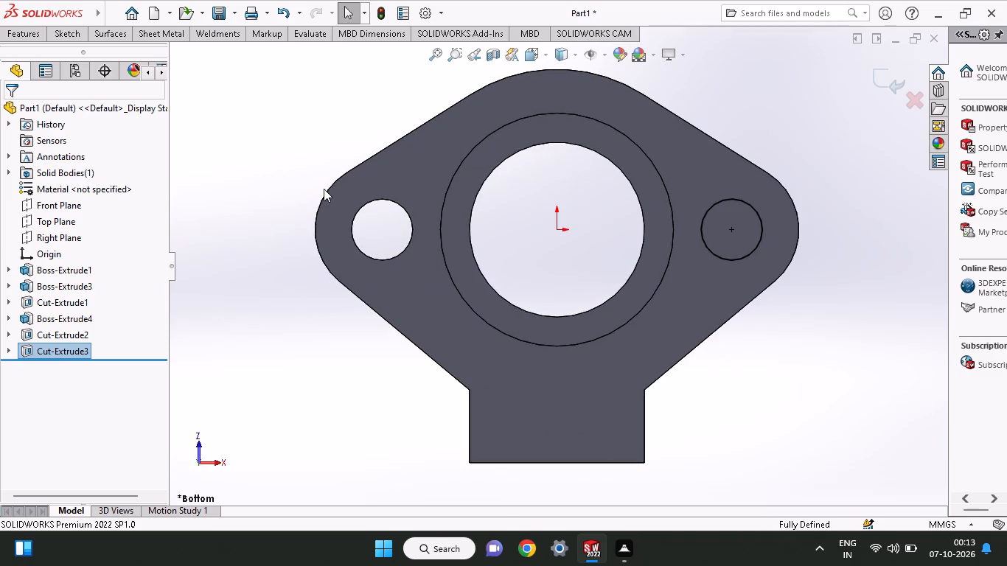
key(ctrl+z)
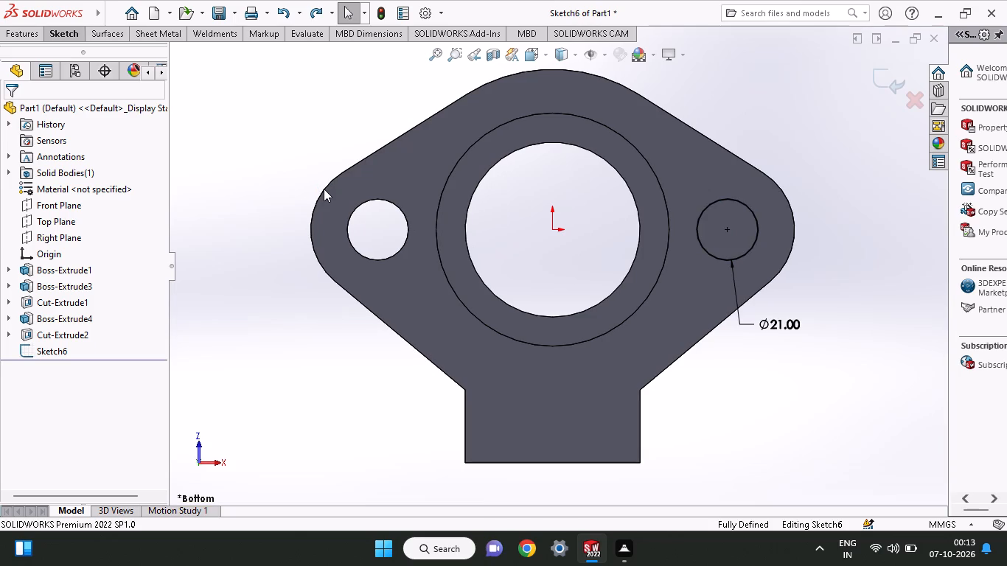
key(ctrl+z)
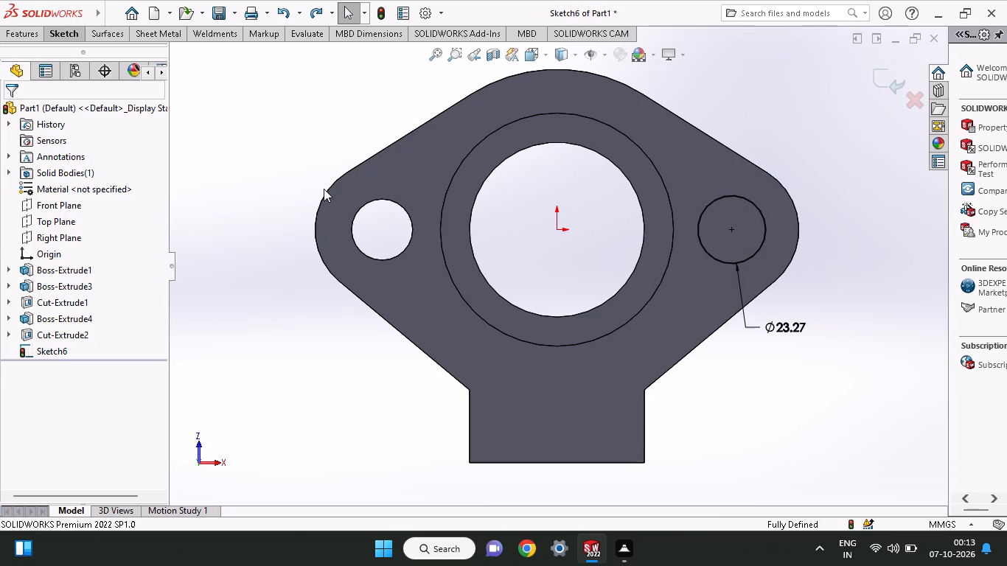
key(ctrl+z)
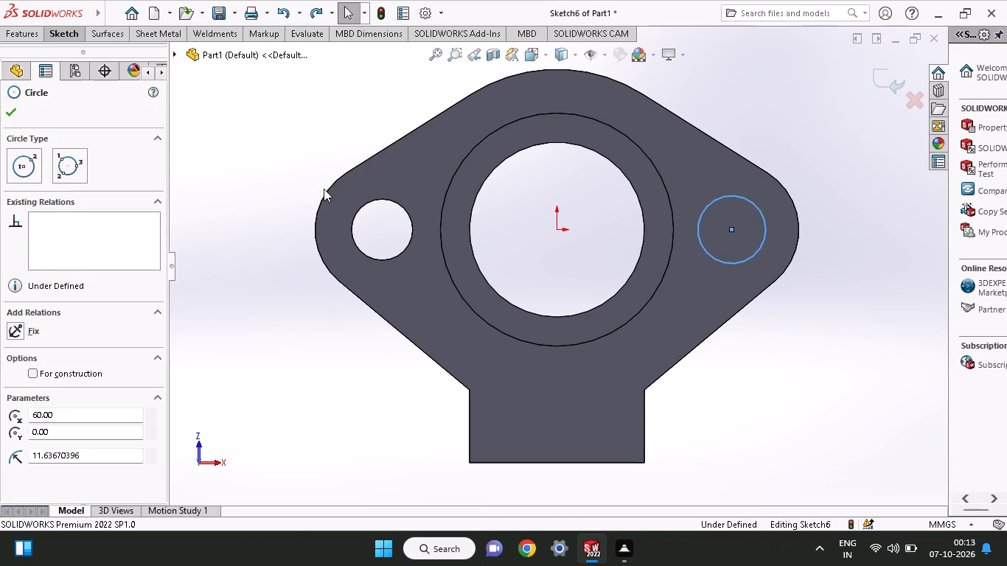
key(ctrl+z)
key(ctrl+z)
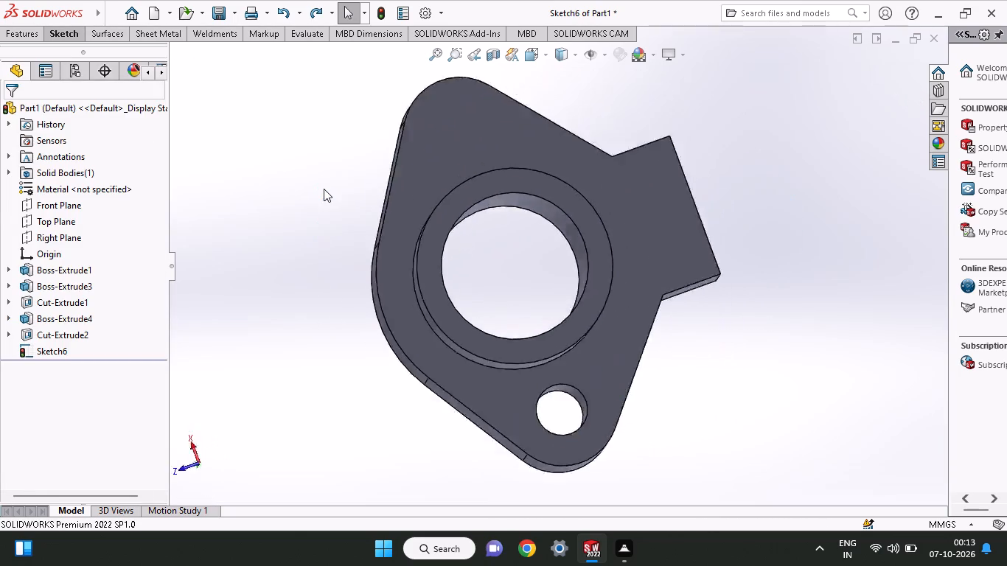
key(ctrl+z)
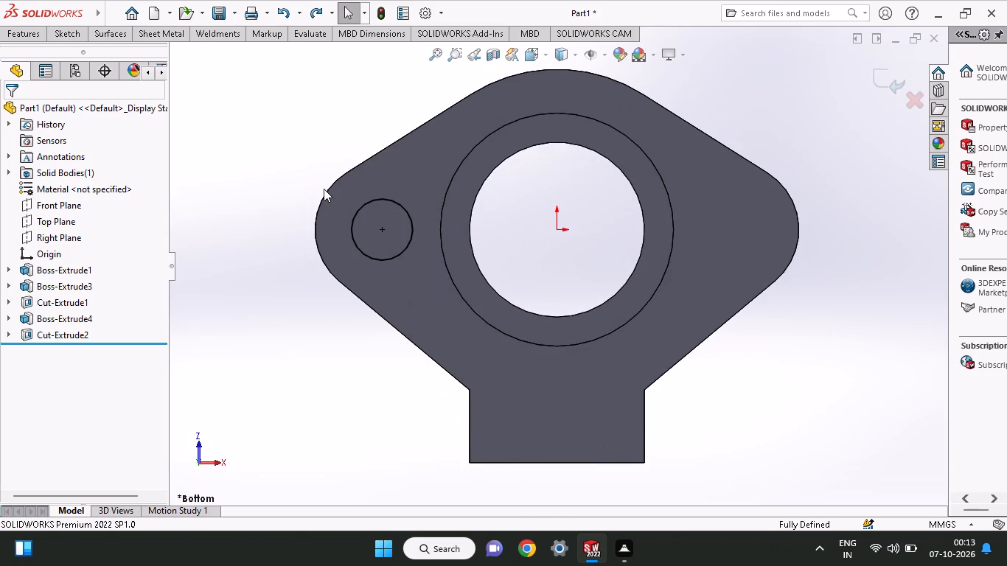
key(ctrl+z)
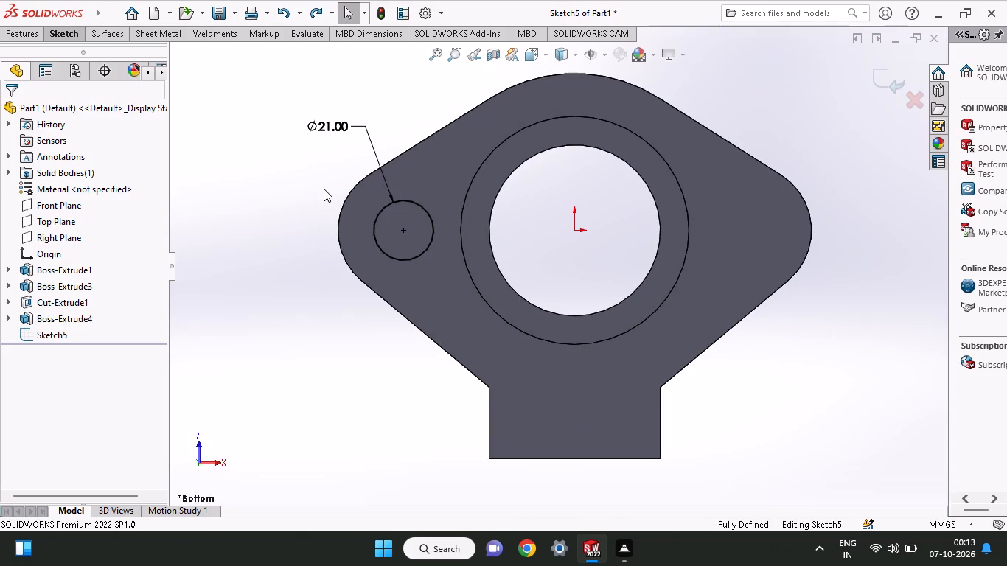
Undo the 21 mm dimension, the negative-X ear circle and its sketch.
key(ctrl+z)
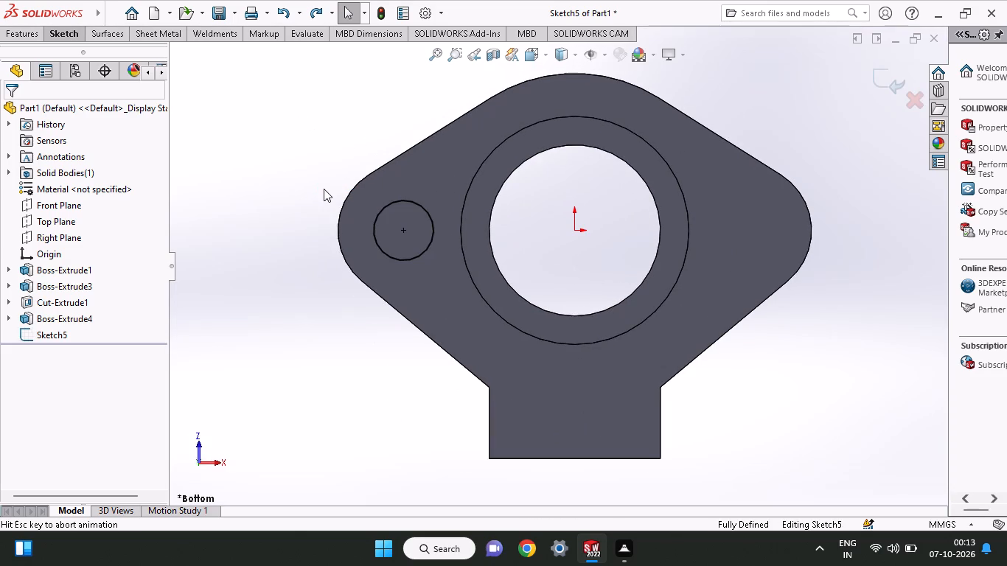
key(ctrl+z)
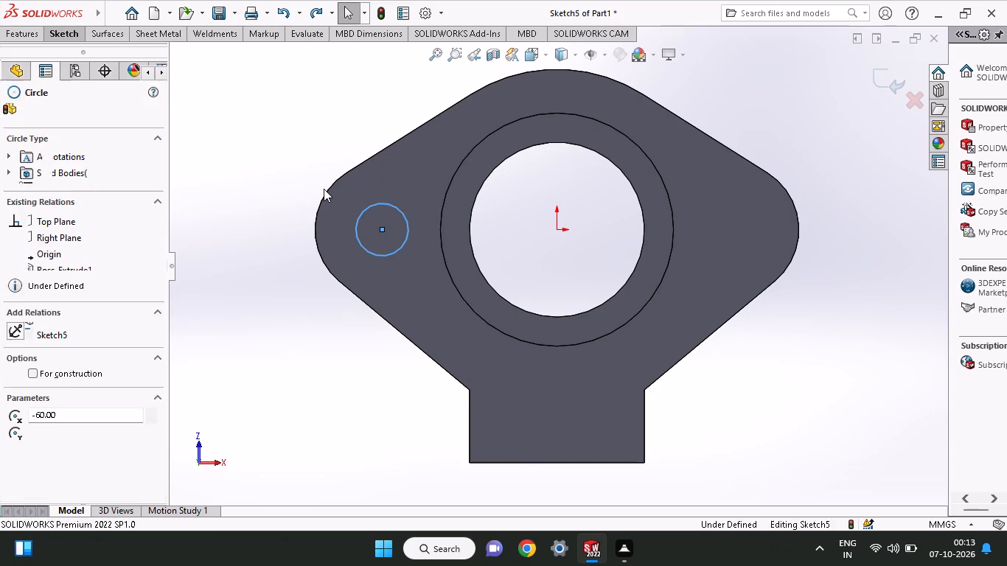
key(ctrl+z)
key(ctrl+z)
ctrl+scroll(324, 189, down, 1)
key(ctrl+z)
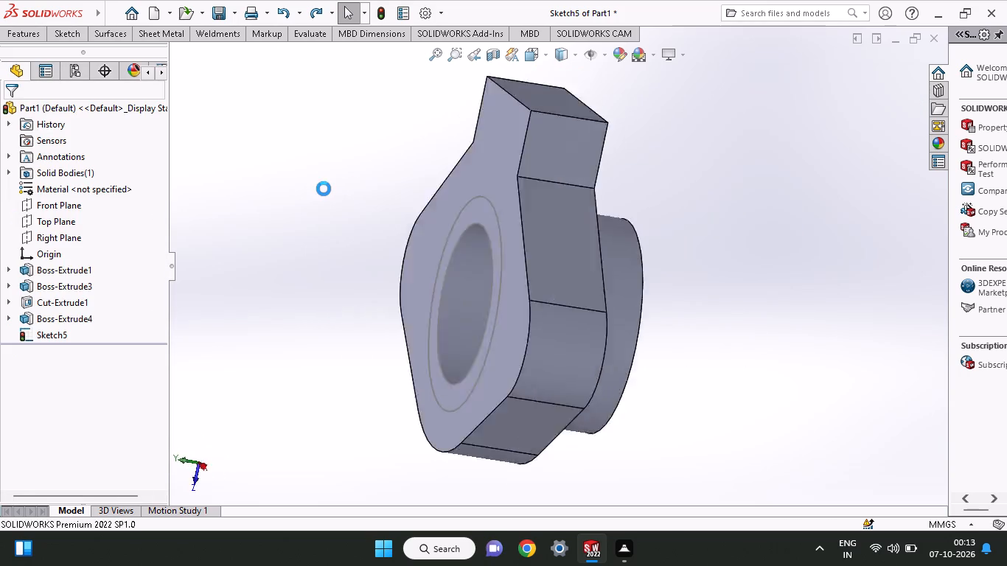
Undo the rim, the ring cut and the flange extrusion, going back to the flange outline sketch with its rectangle untrimmed.
key(ctrl+z)
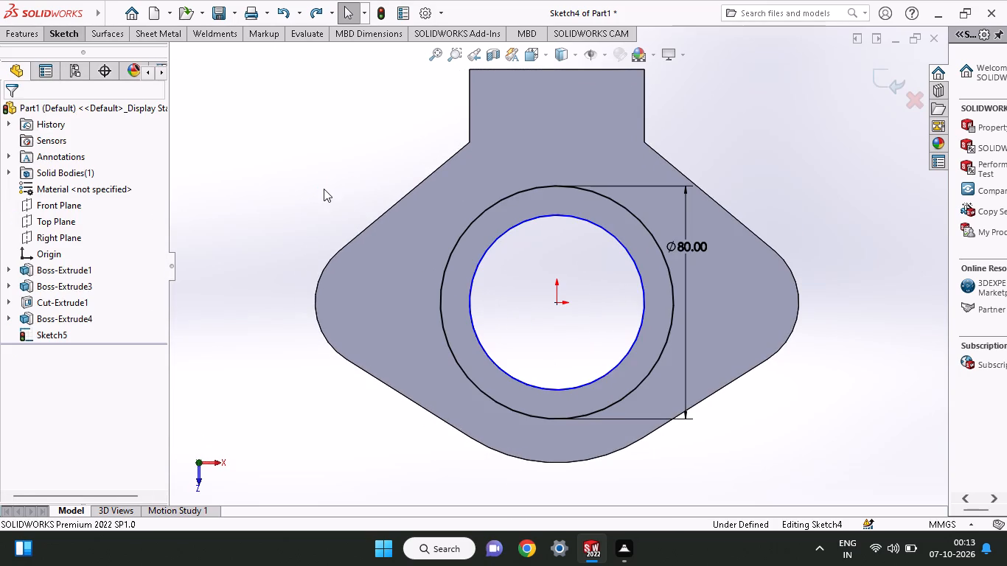
key(ctrl+z)
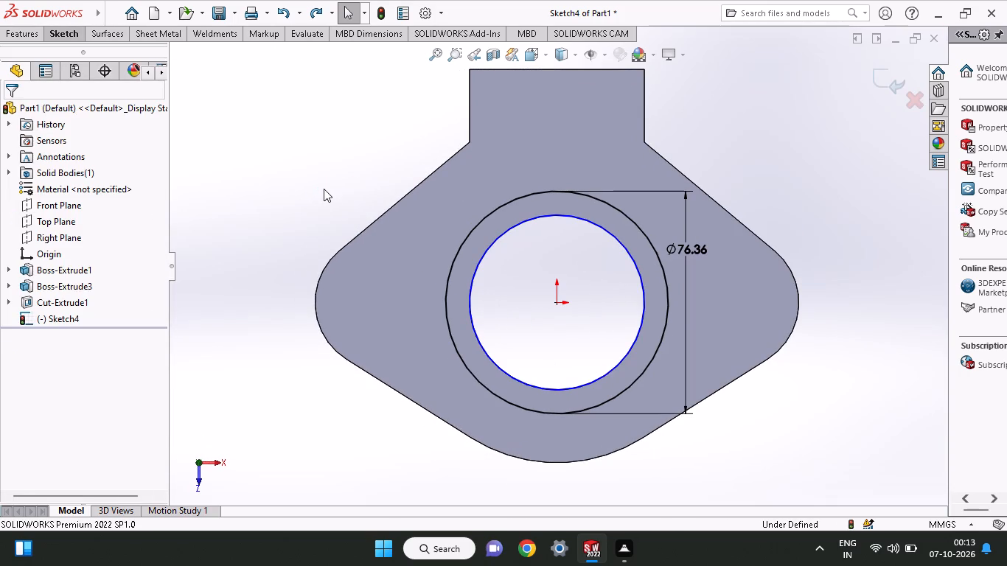
key(ctrl+z)
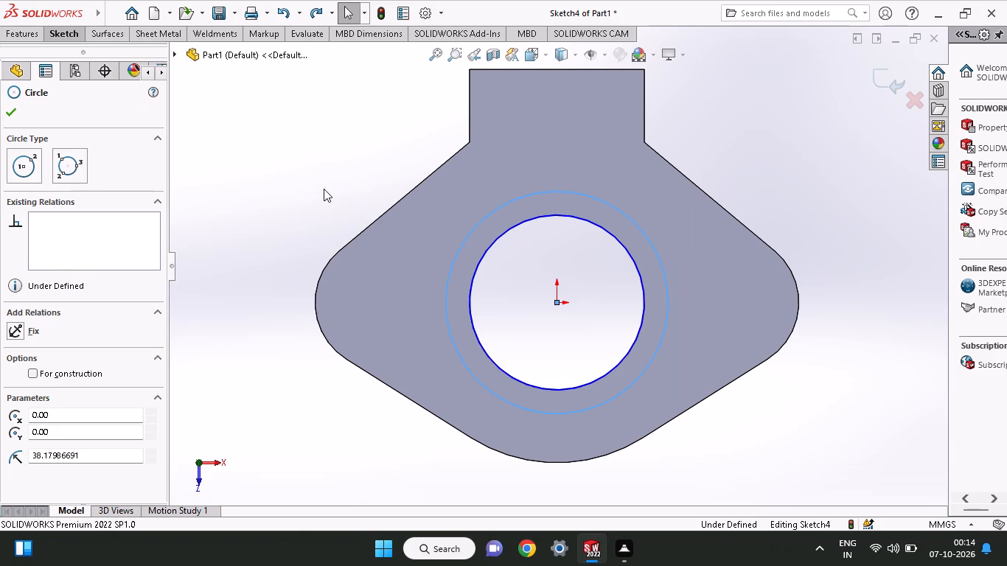
key(ctrl+z)
key(ctrl+z)
key(ctrl+z)
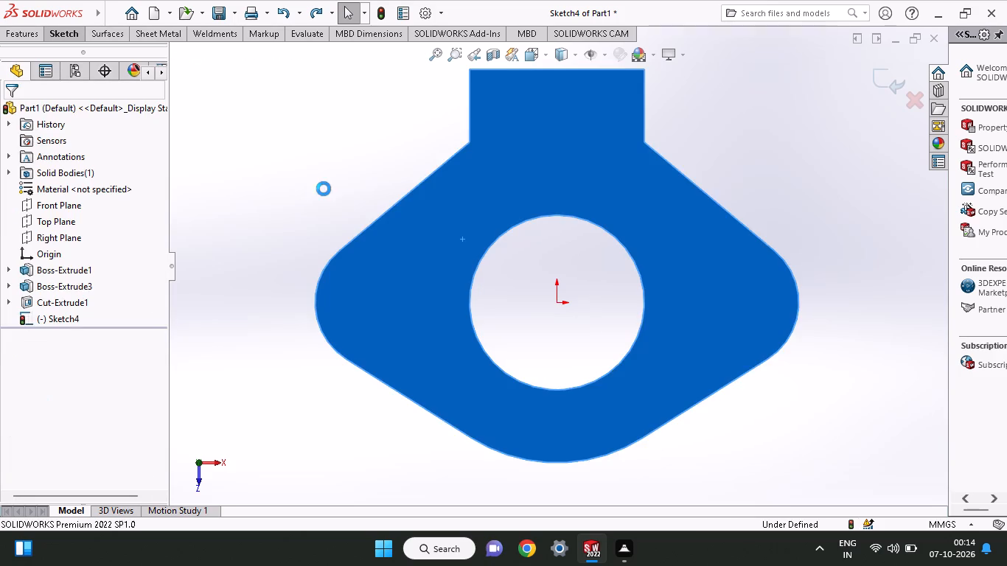
key(ctrl+z)
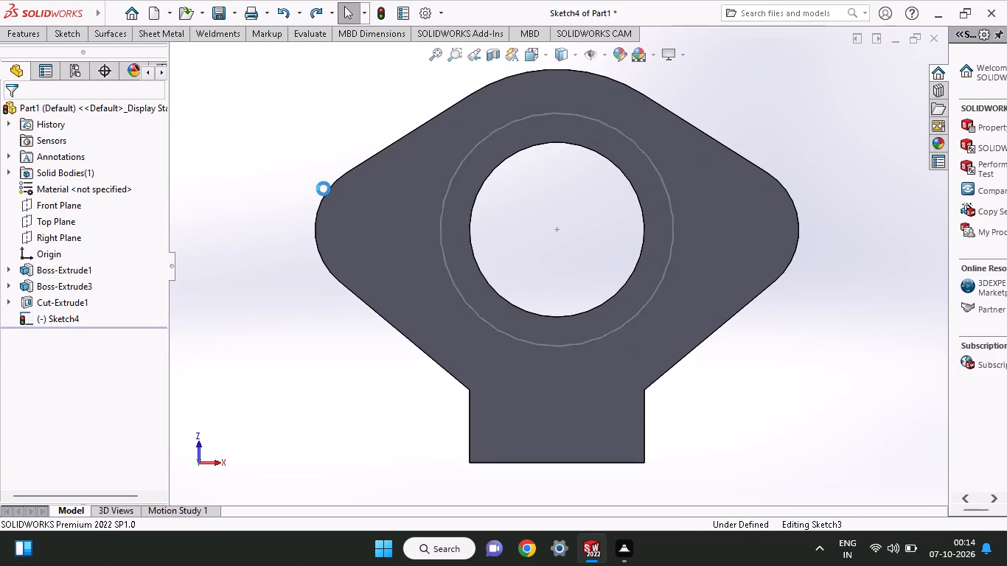
key(ctrl+z)
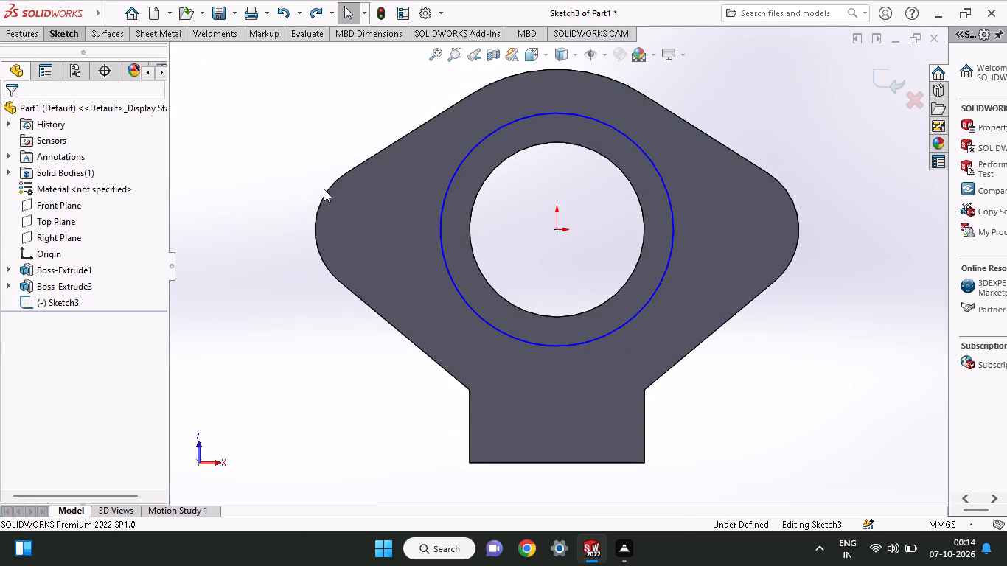
key(ctrl+z)
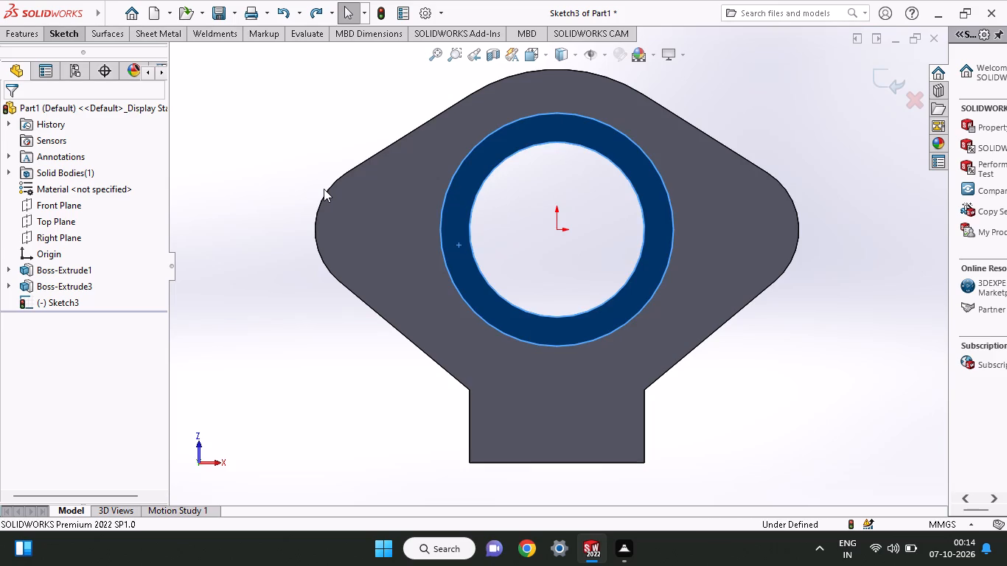
key(ctrl+z)
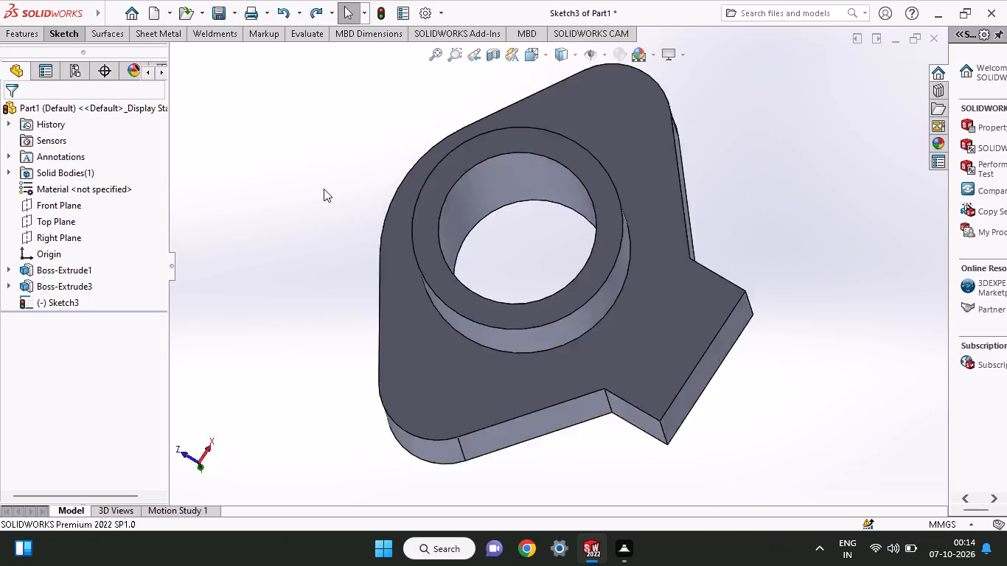
key(ctrl+z)
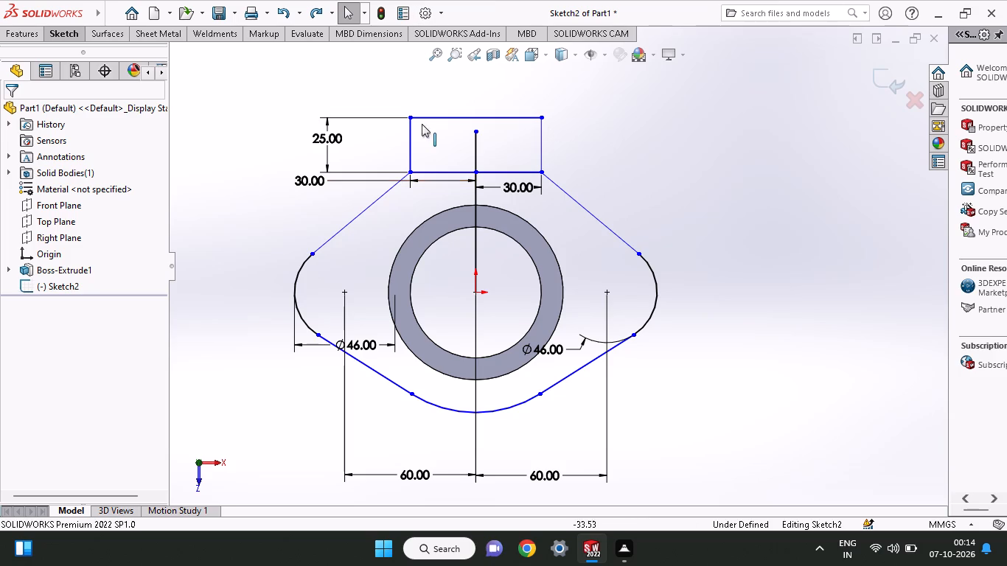
Set both half-width dimensions of the upper rectangle to 35 mm.
double_click(517, 189)
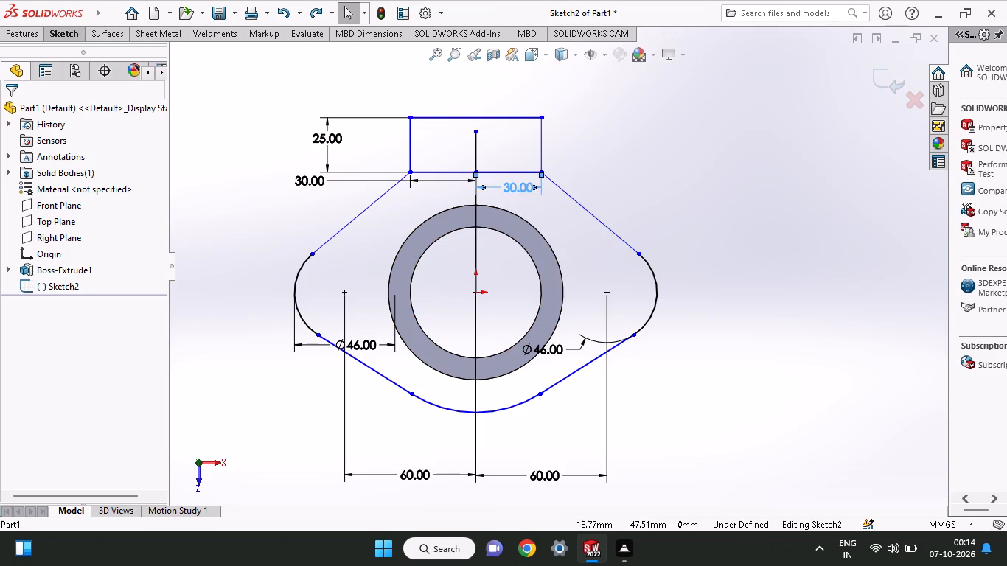
text(35)
key(Return)
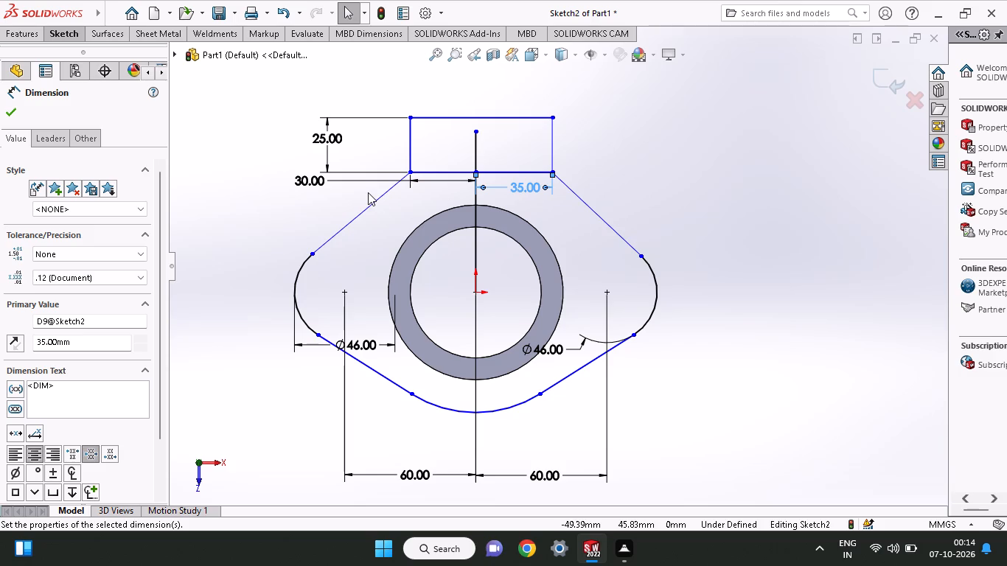
double_click(320, 180)
text(35)
key(Return)
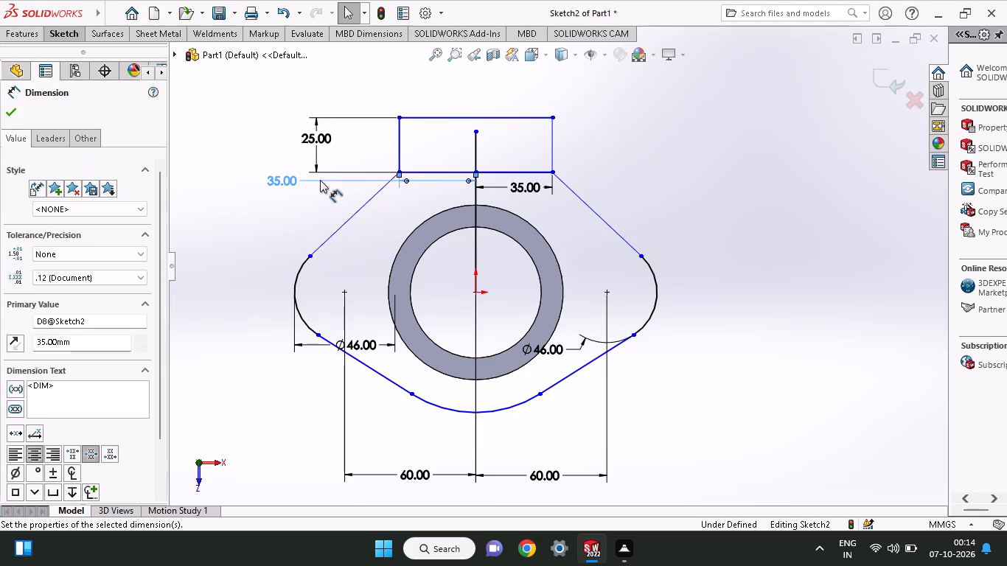
click(13, 111)
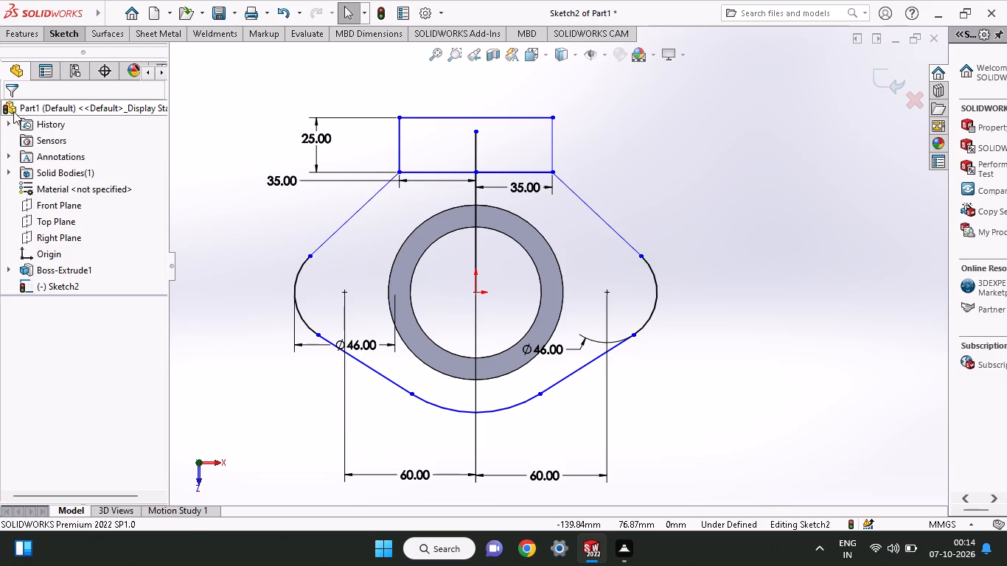
Trim away the rectangle's lower edge on both sides of the vertical centre line.
click(77, 29)
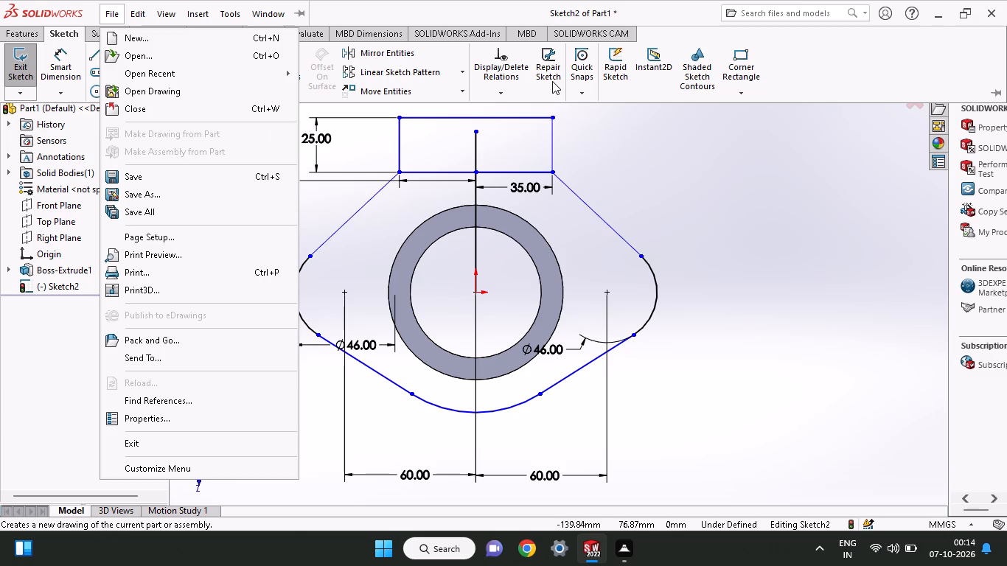
click(721, 248)
click(83, 36)
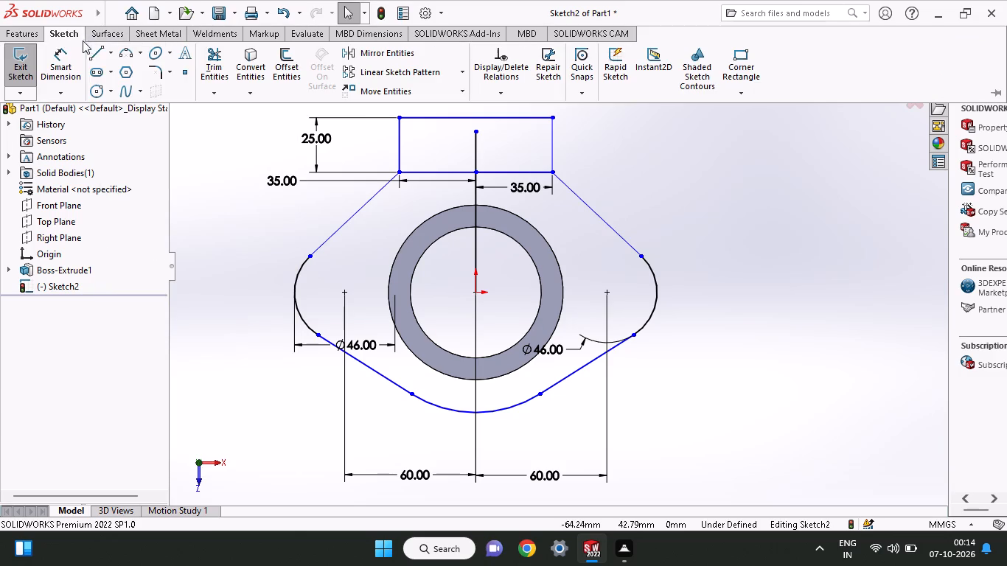
click(201, 52)
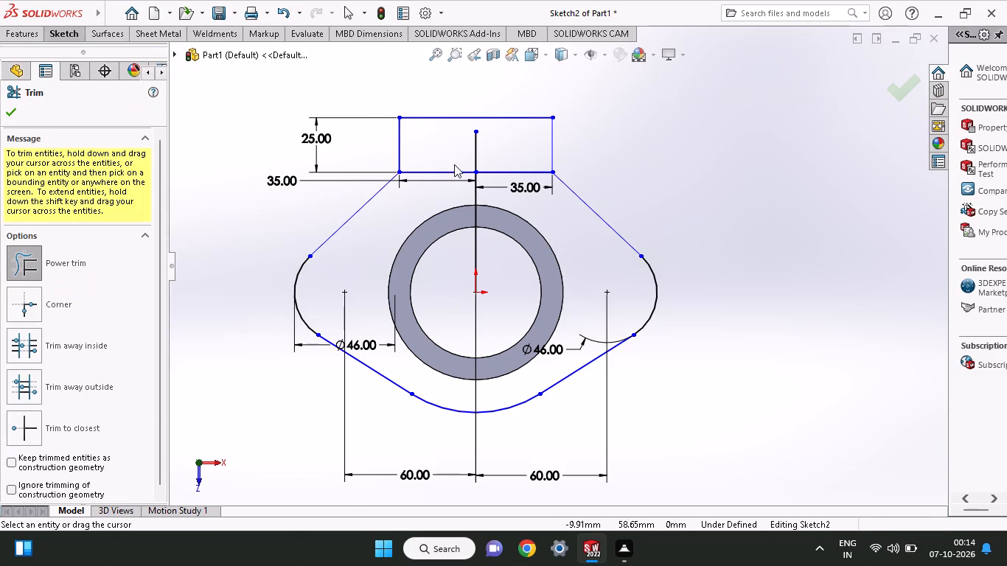
drag(448, 154, 444, 200)
drag(509, 147, 522, 190)
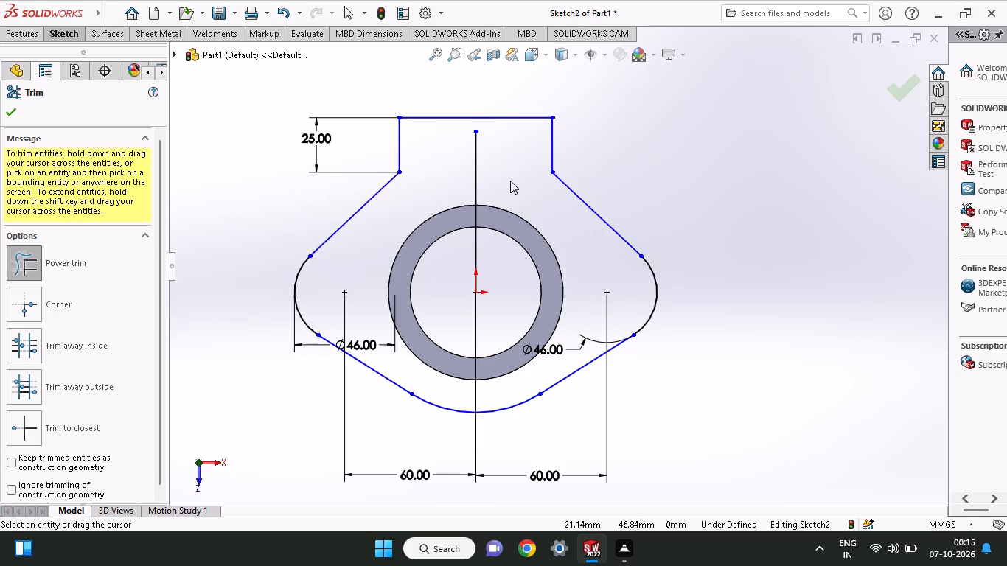
Add a 20 mm sketch fillet where the rectangle's negative-X side meets the slanted flange edge.
click(56, 30)
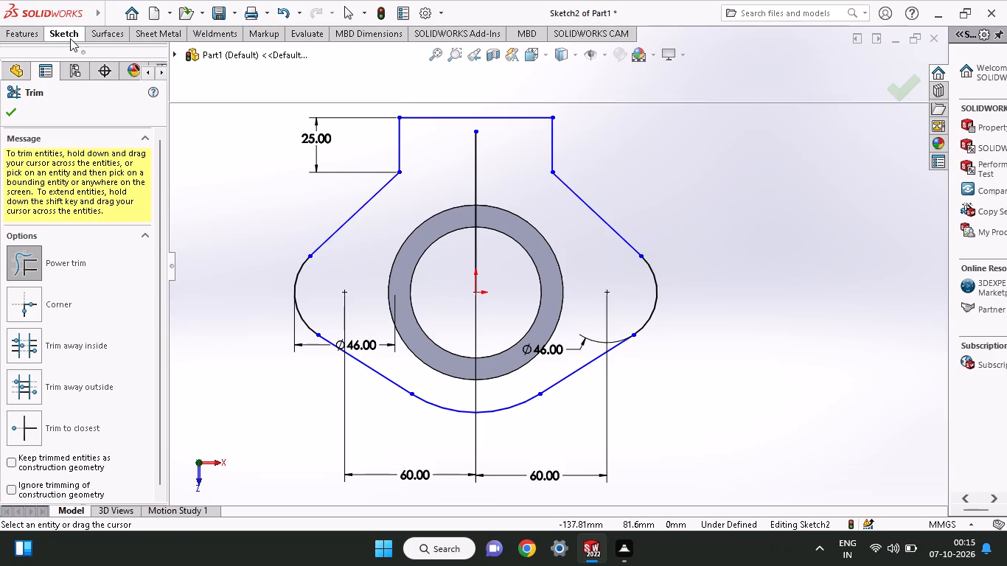
click(164, 78)
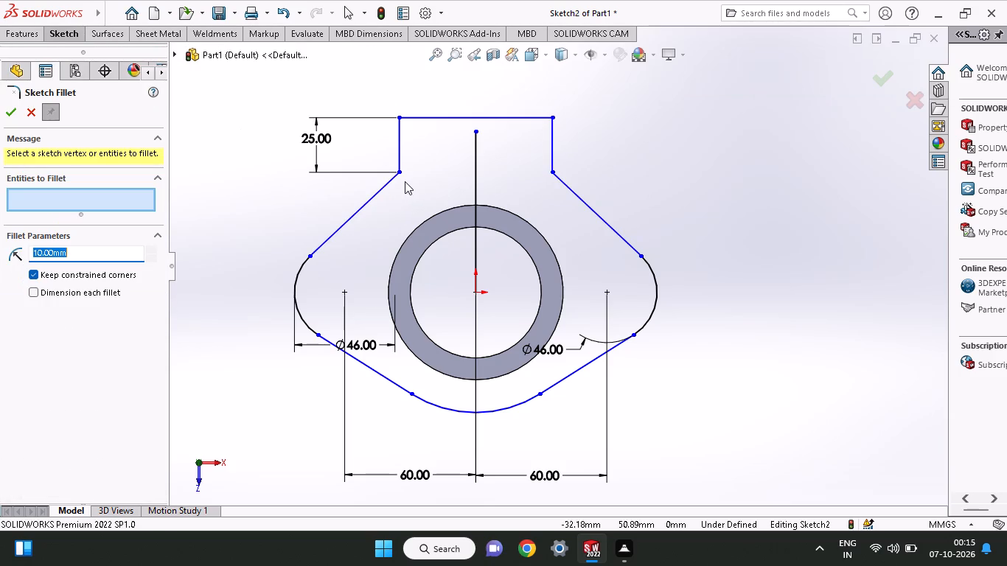
click(380, 185)
click(402, 144)
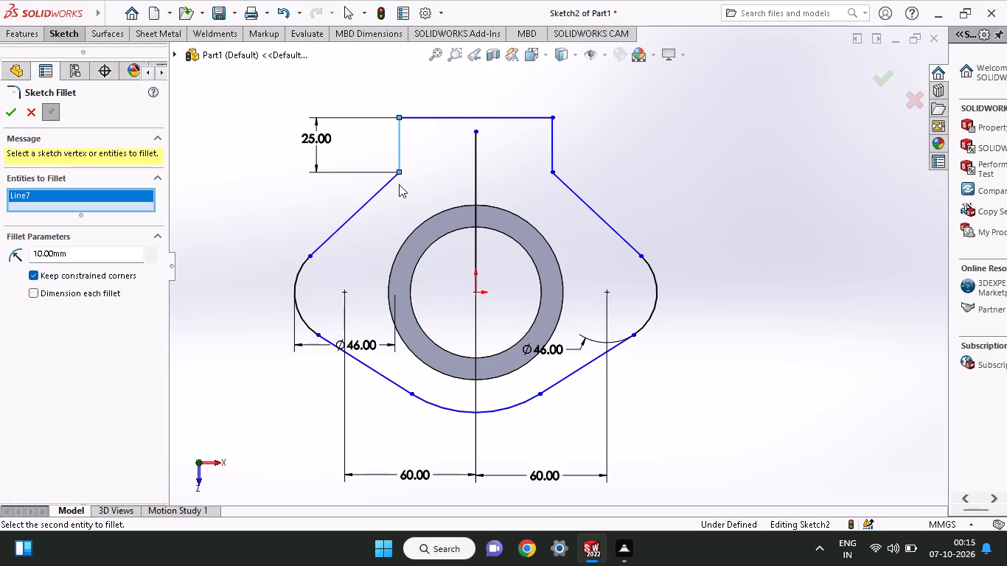
click(386, 185)
drag(111, 259, 60, 269)
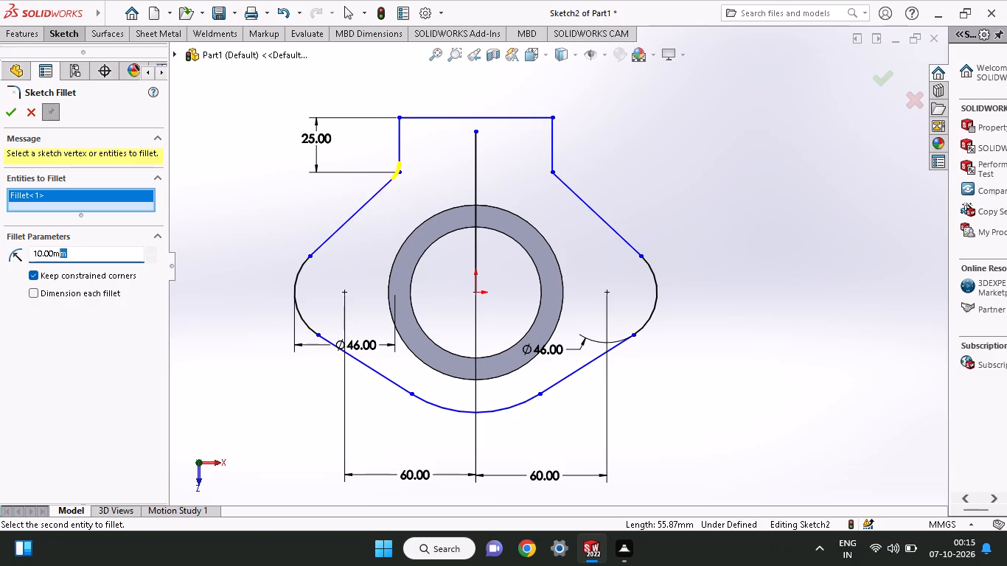
drag(60, 269, 0, 284)
text(20)
key(Return)
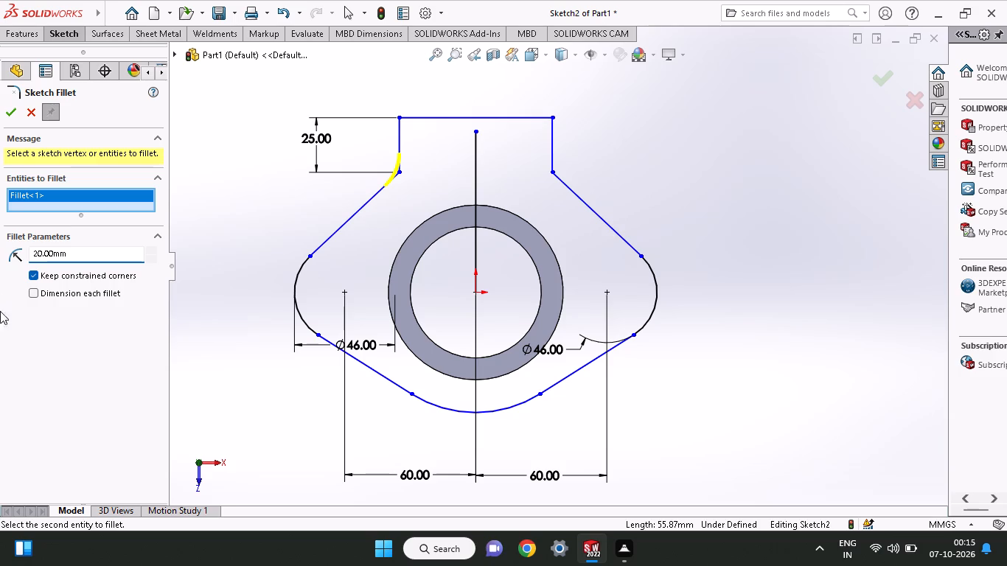
click(15, 115)
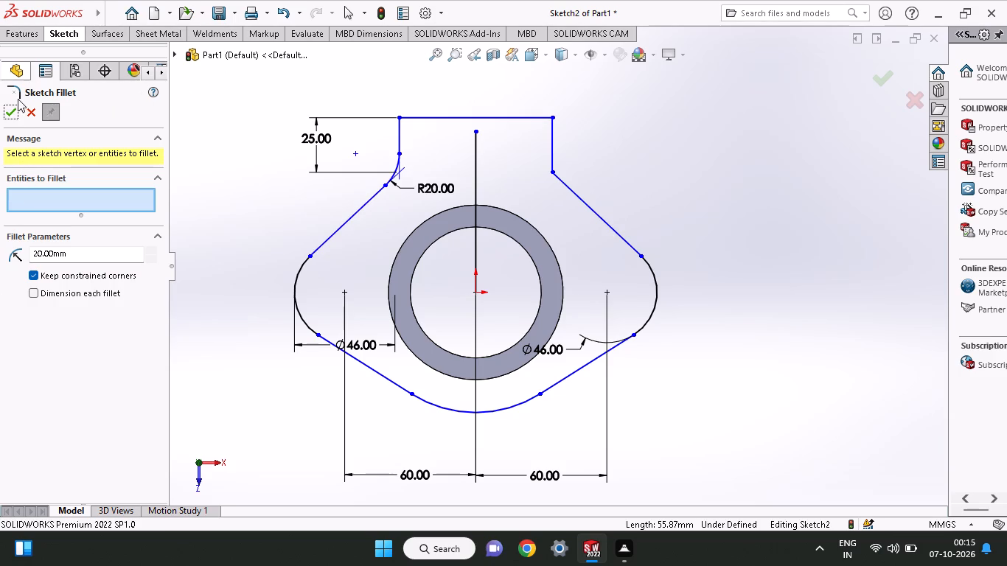
click(0, 127)
click(8, 113)
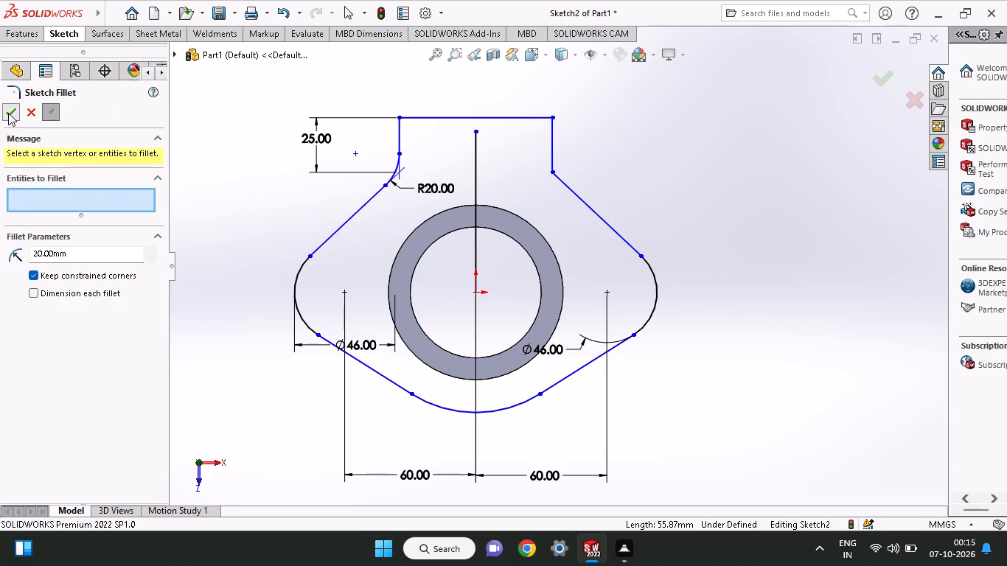
Add a matching 20 mm sketch fillet where the rectangle's positive-X side meets the slanted flange edge.
click(69, 29)
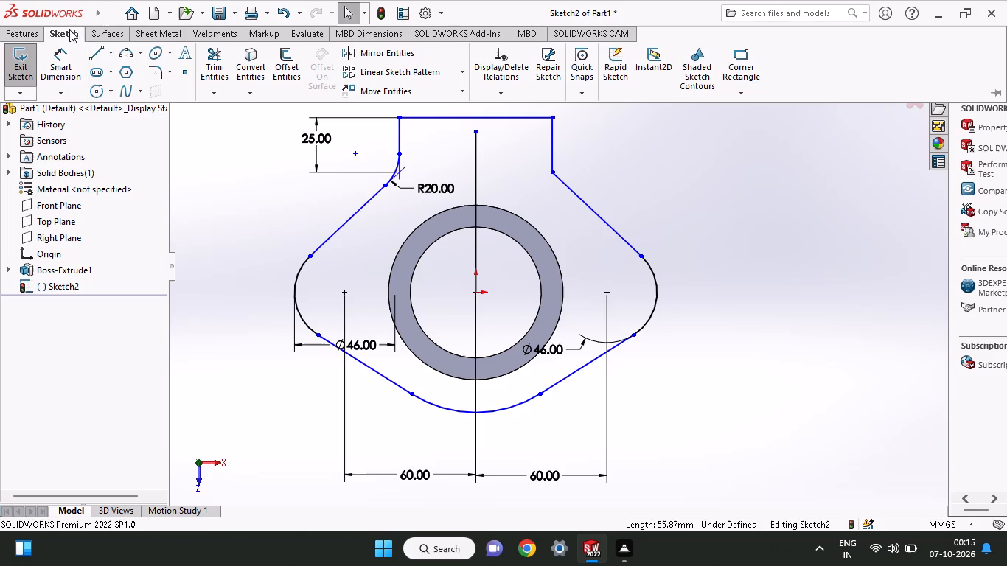
click(150, 70)
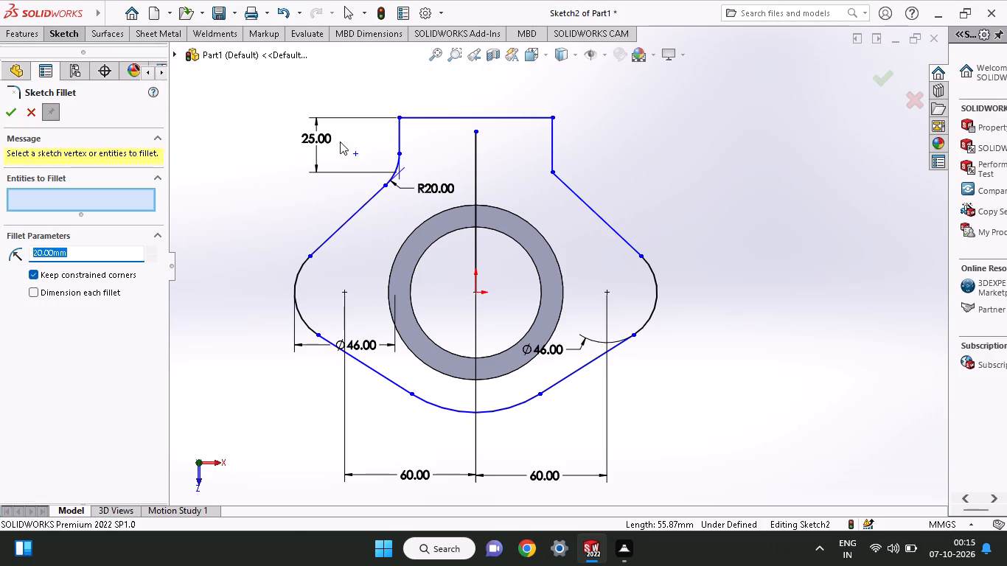
click(550, 168)
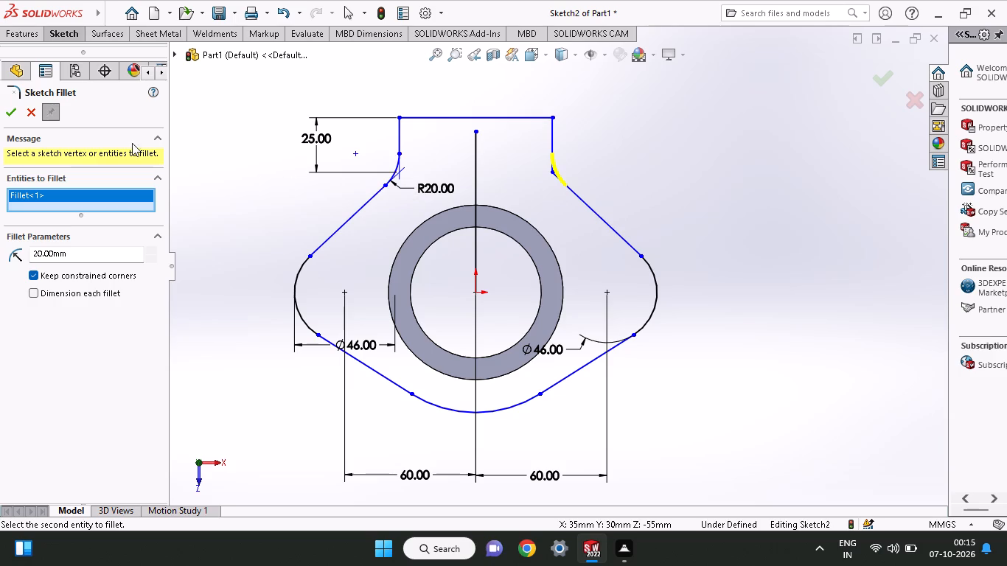
click(17, 111)
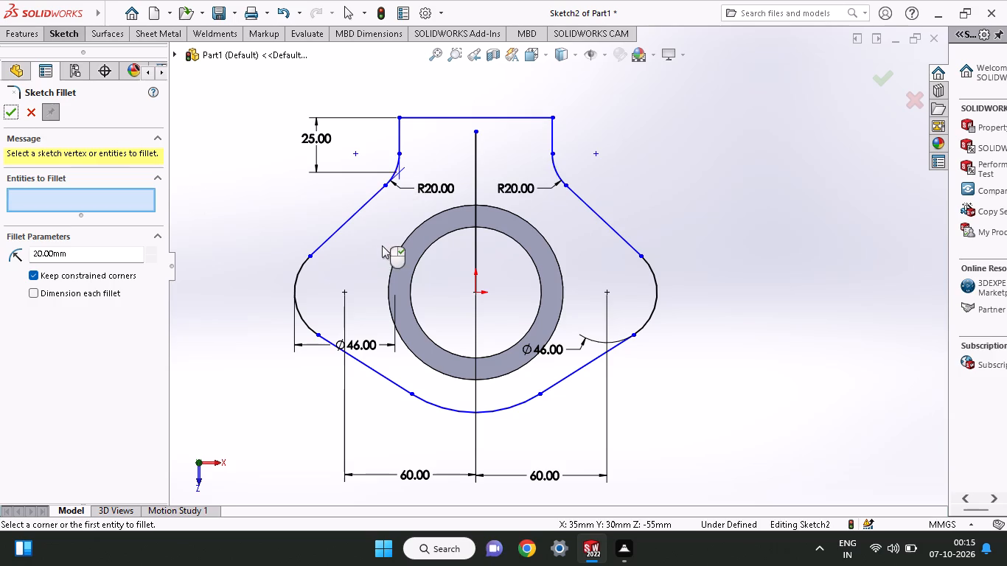
click(10, 114)
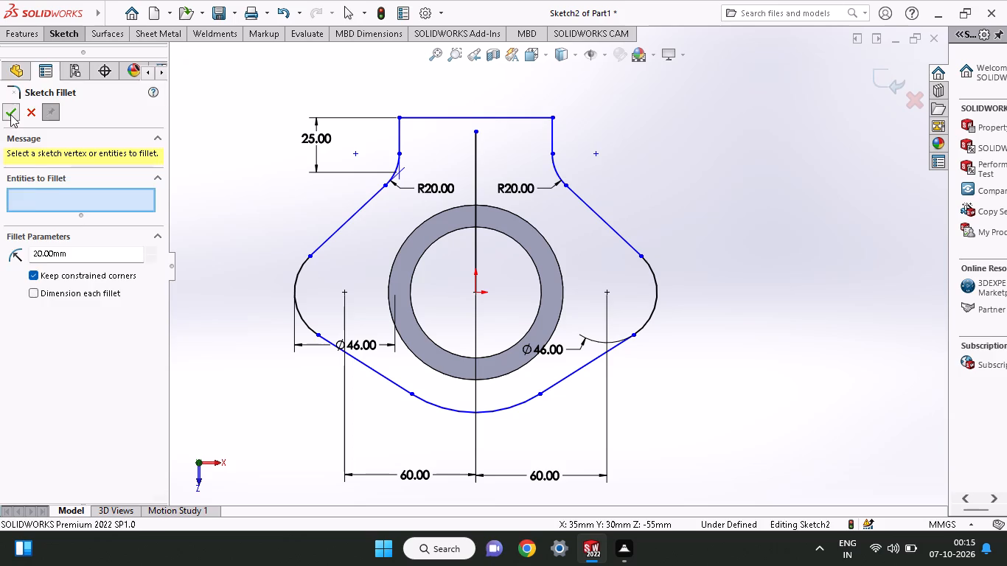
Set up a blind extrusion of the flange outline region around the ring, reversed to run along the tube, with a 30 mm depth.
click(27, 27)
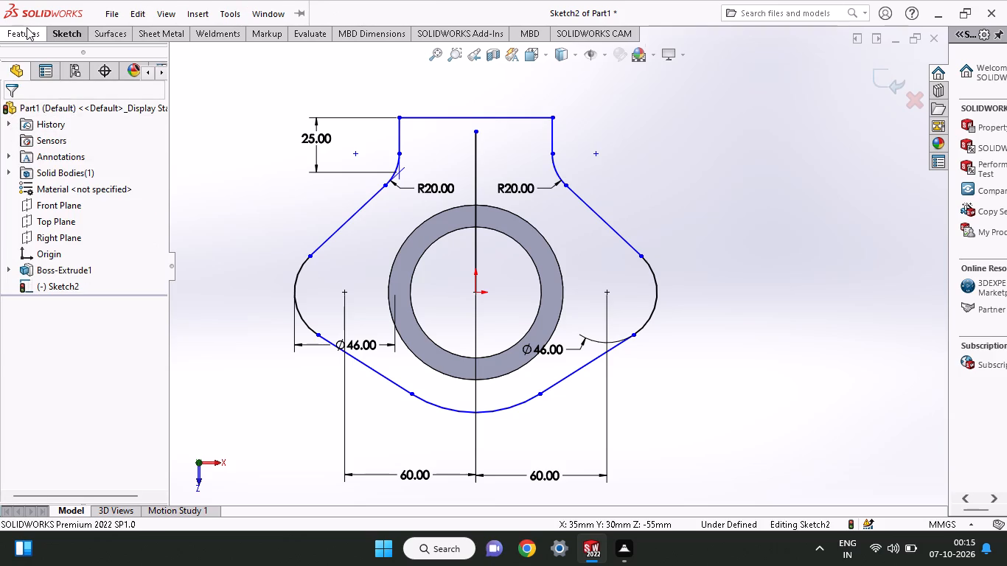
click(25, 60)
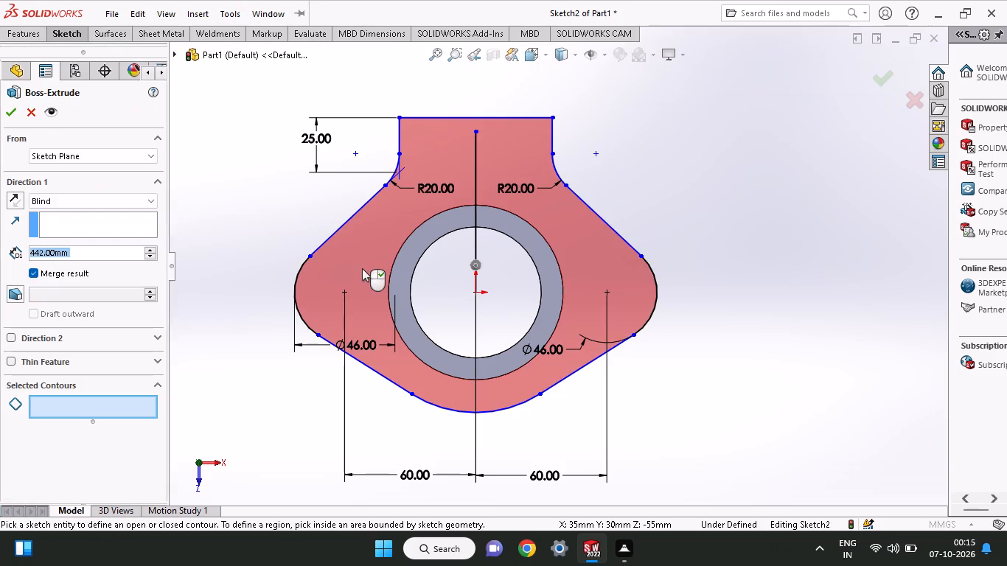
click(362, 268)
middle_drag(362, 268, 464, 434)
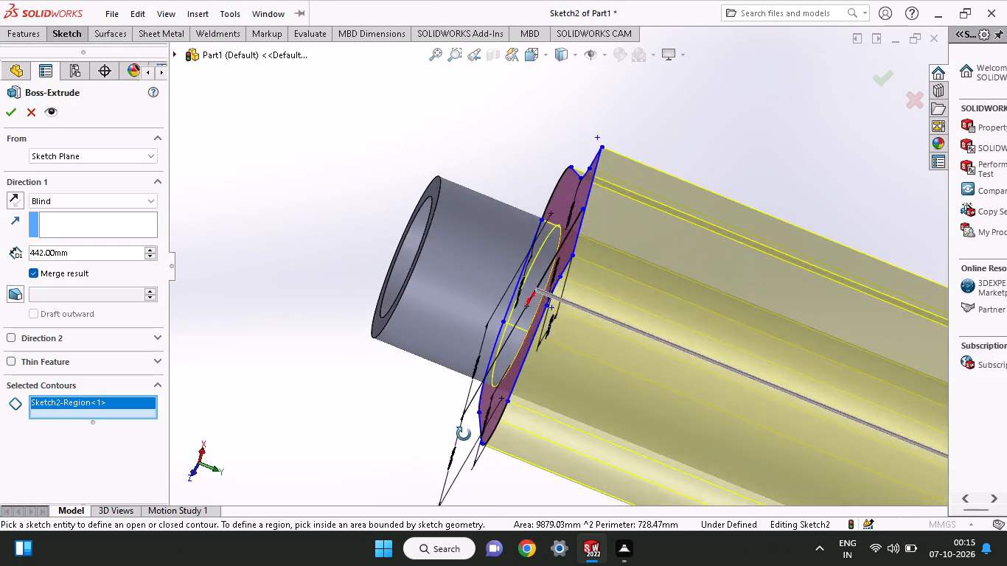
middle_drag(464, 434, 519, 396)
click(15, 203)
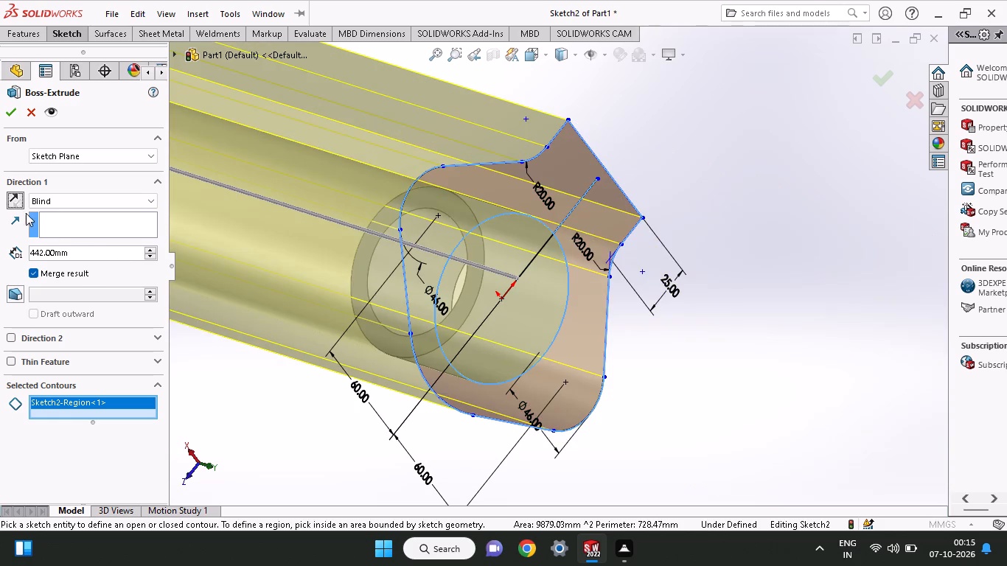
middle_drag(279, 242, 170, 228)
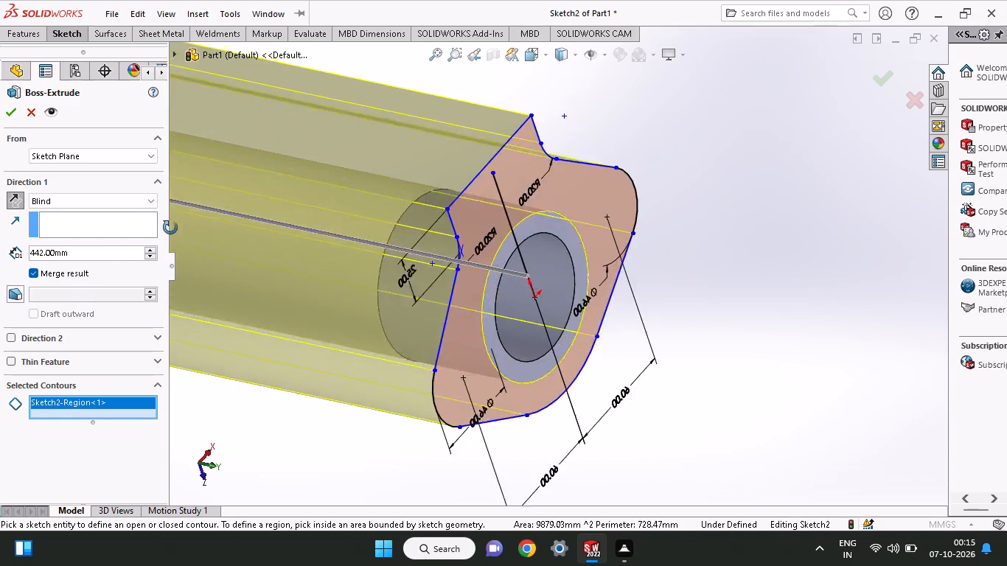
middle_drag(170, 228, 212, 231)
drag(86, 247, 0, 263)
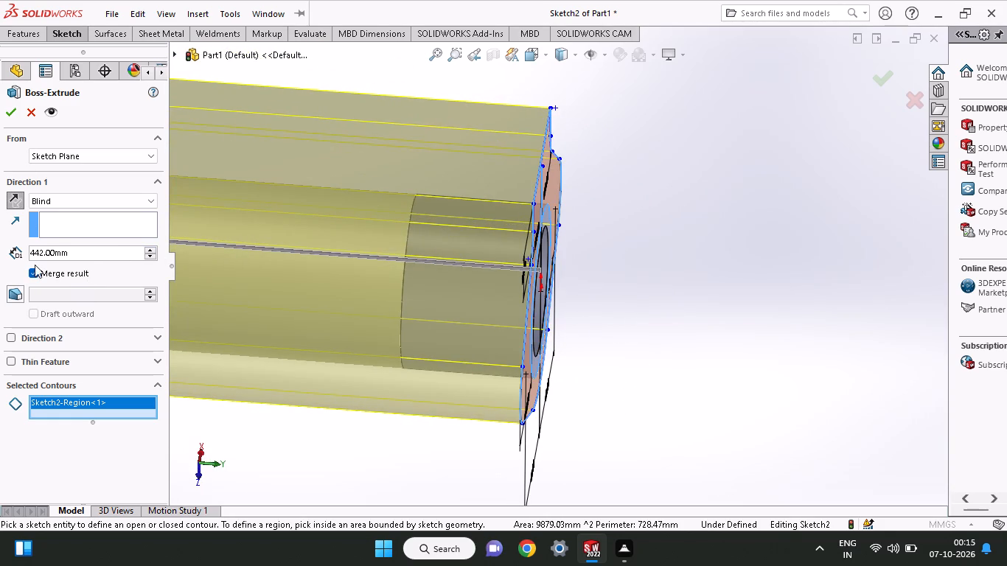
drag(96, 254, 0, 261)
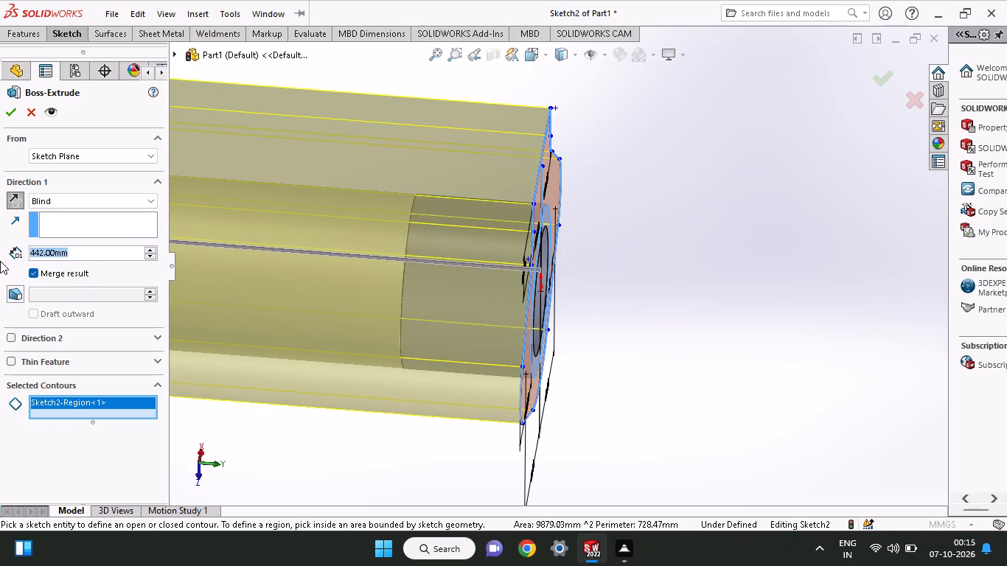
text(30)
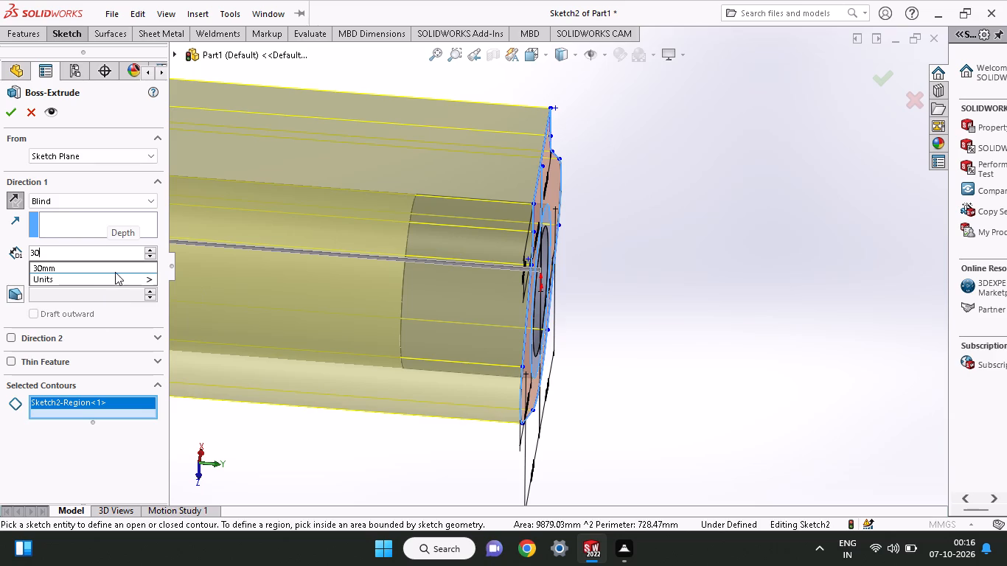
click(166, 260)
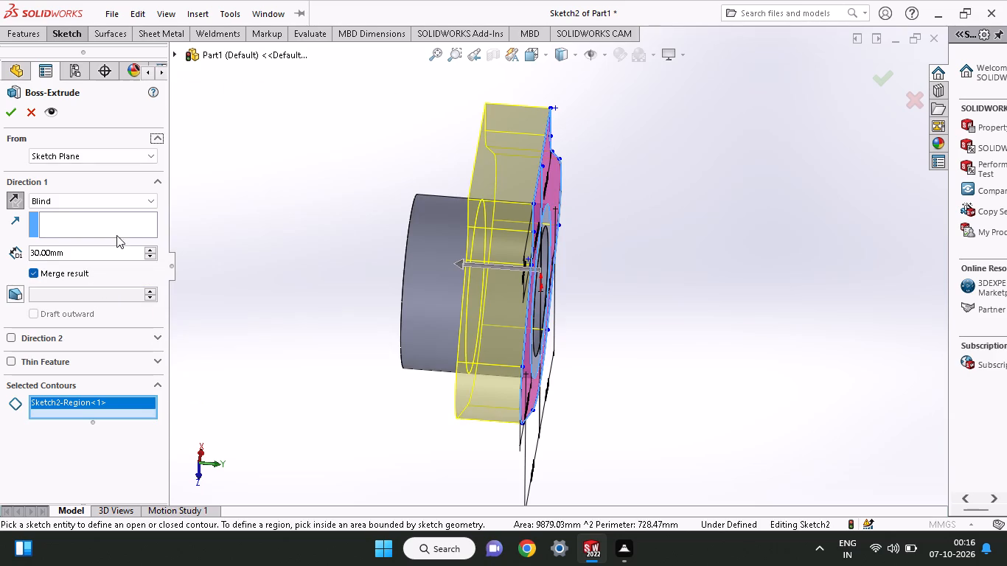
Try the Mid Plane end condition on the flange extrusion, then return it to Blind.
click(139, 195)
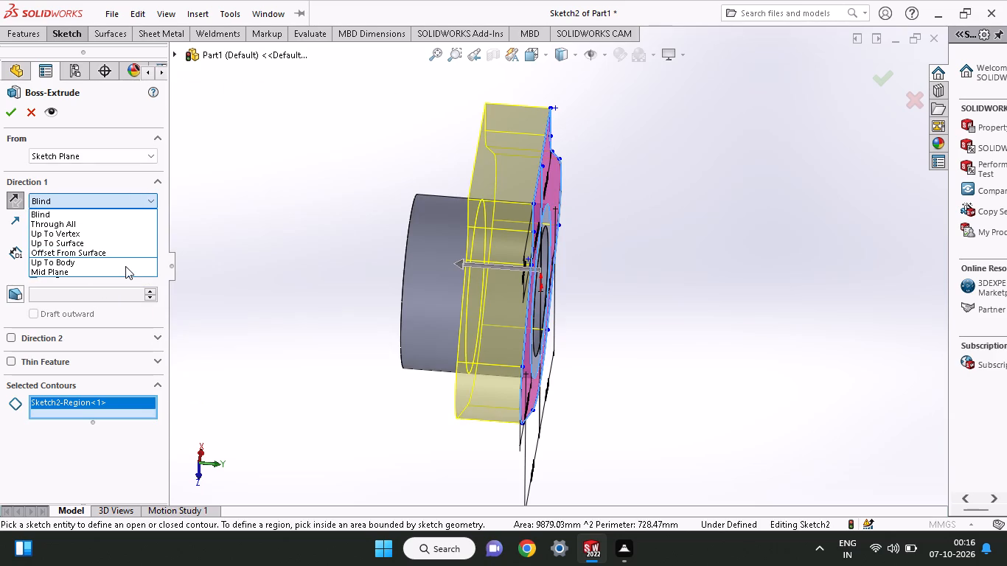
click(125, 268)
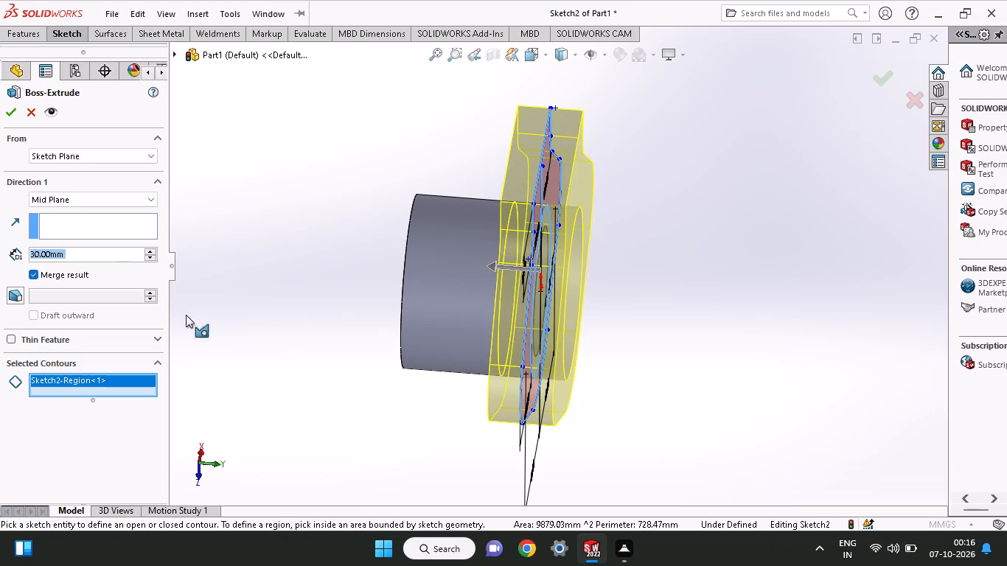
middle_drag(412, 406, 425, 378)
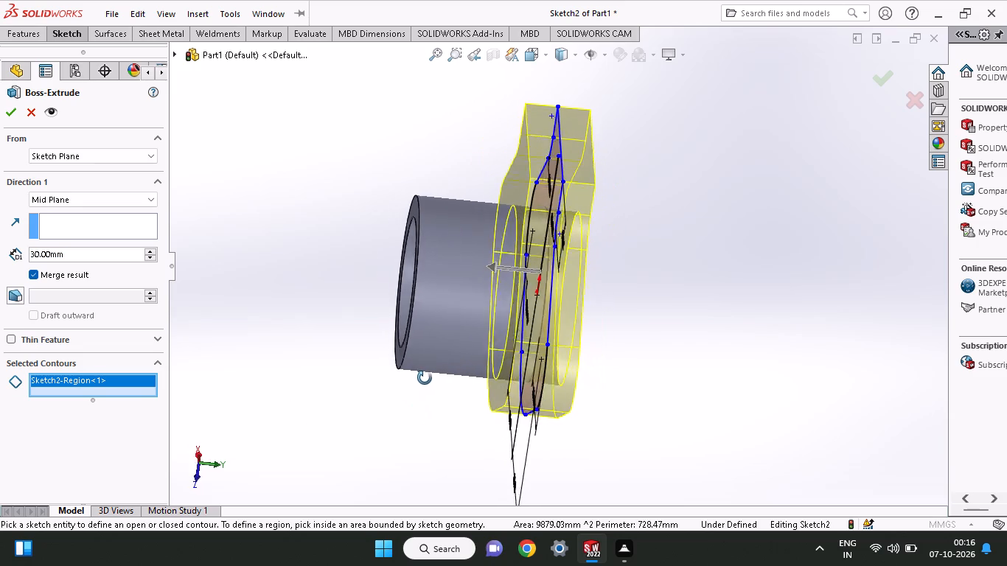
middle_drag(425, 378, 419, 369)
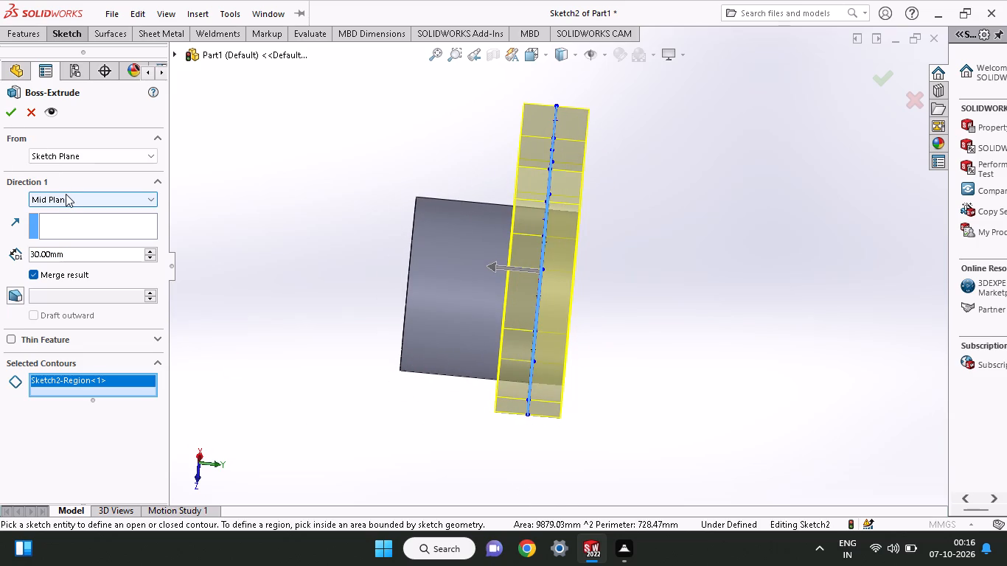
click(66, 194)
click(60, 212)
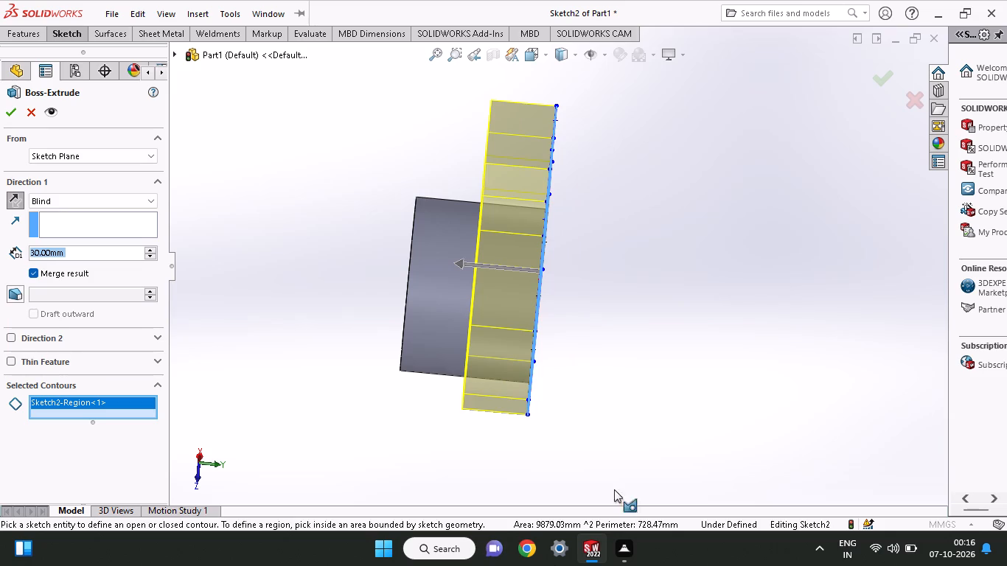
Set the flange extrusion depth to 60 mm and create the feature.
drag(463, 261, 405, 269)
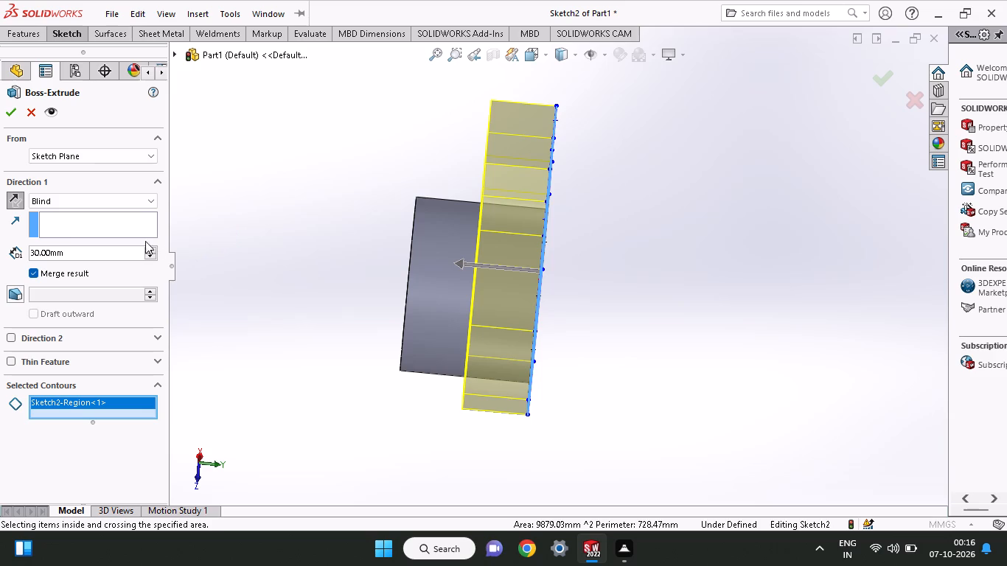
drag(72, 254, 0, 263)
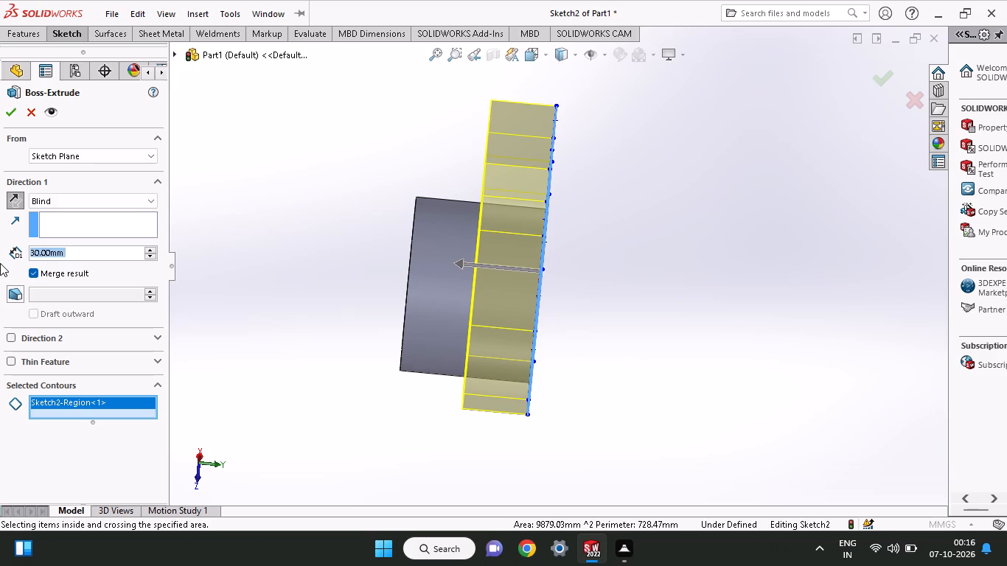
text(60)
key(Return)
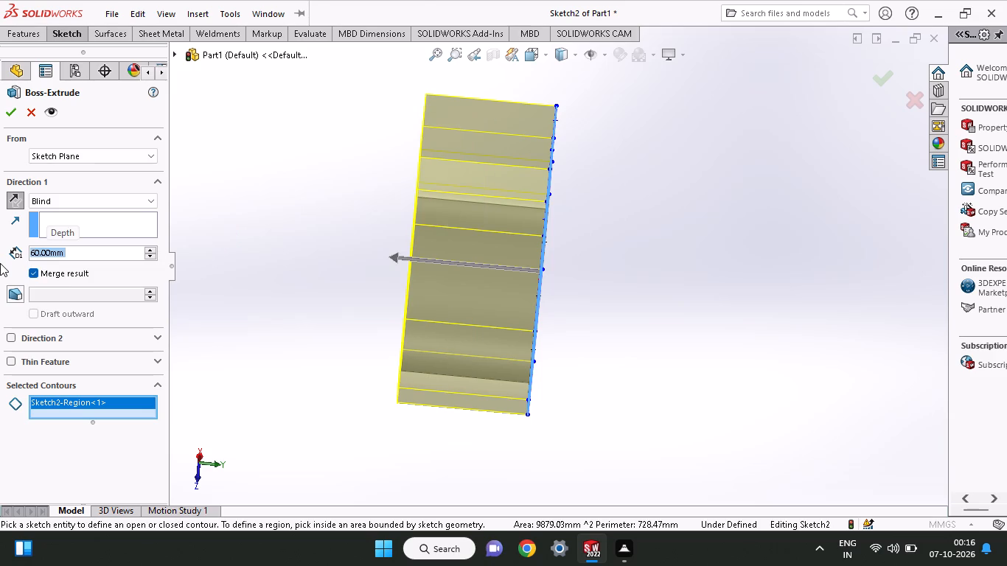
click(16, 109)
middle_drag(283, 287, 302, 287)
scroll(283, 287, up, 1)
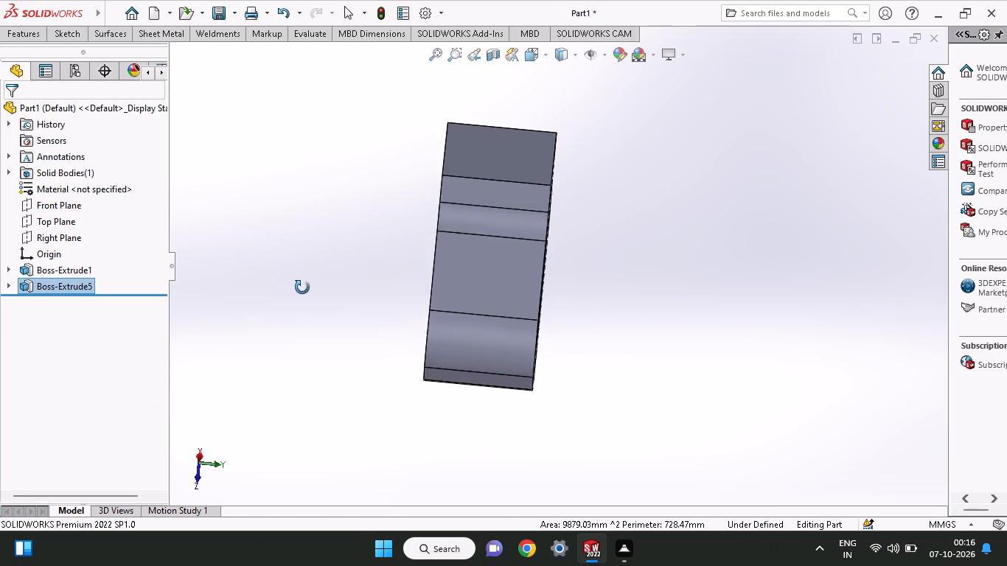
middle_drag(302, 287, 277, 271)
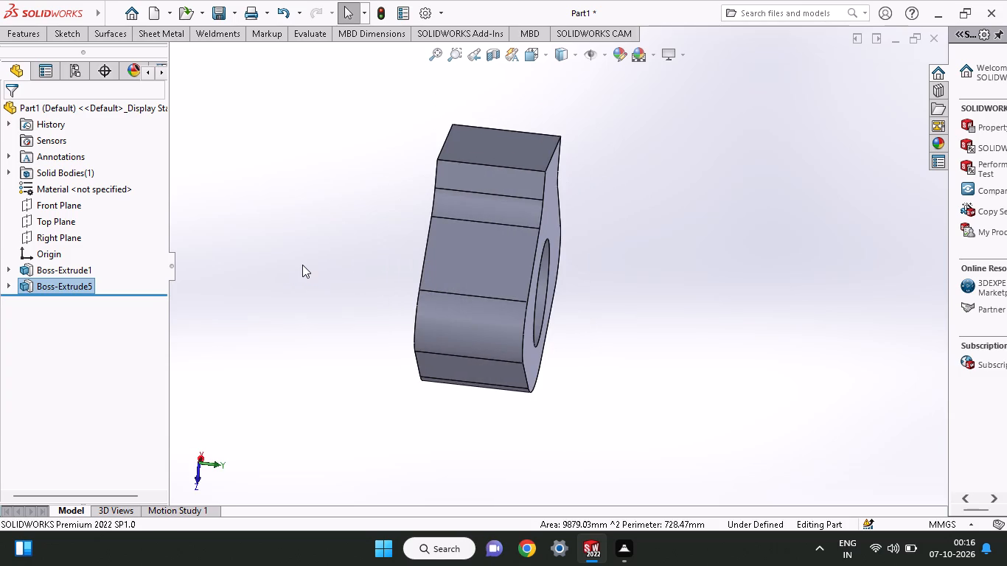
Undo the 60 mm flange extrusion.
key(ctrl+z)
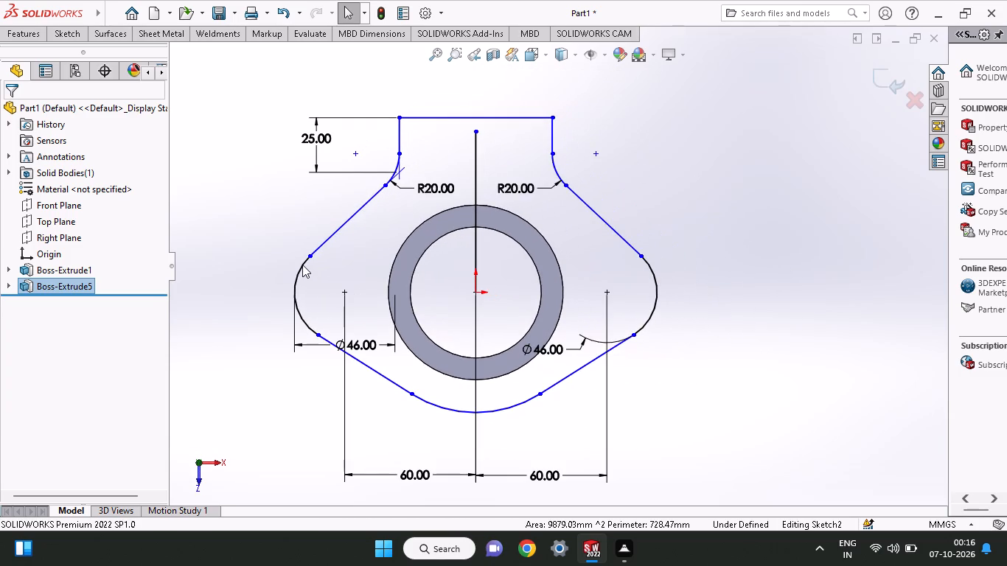
Extrude the flange outline region around the ring 30 mm blind, with the direction reversed to run along the tube.
click(6, 33)
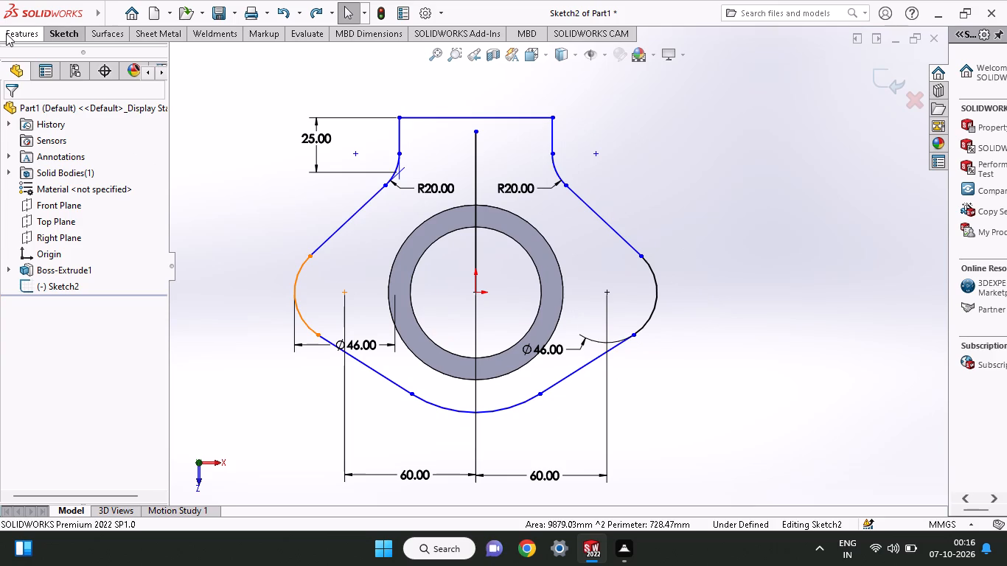
click(11, 63)
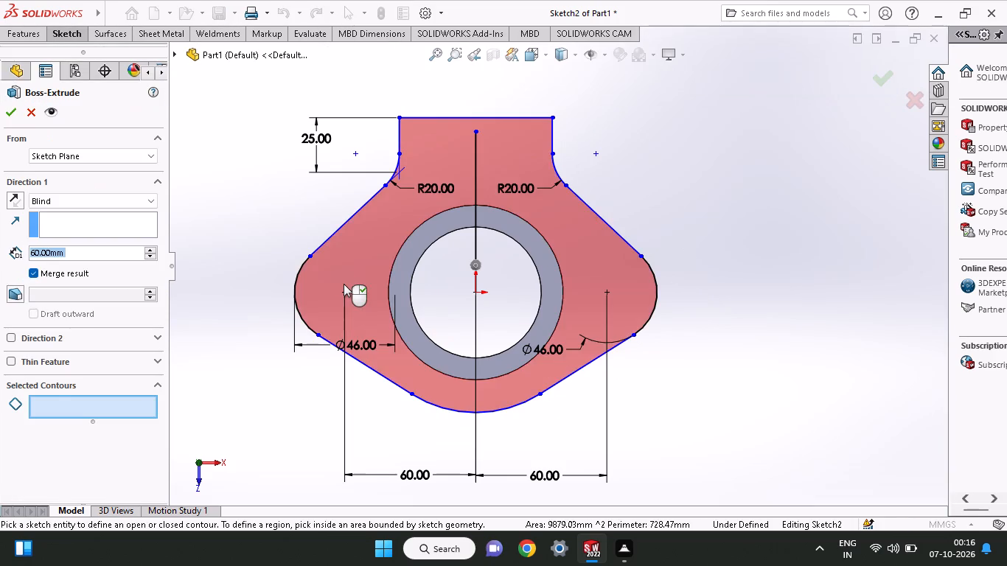
click(344, 284)
middle_drag(344, 284, 447, 362)
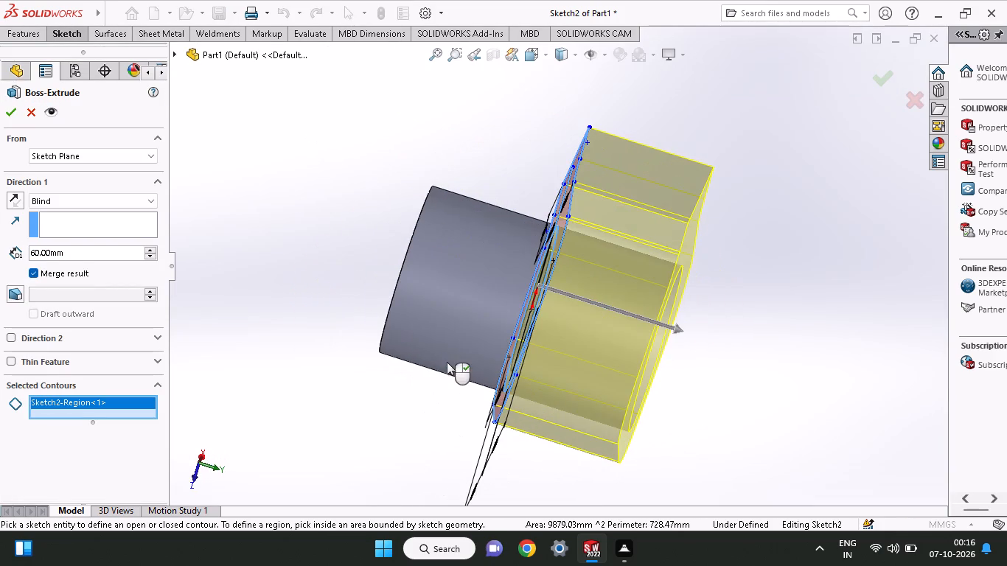
click(88, 199)
click(291, 227)
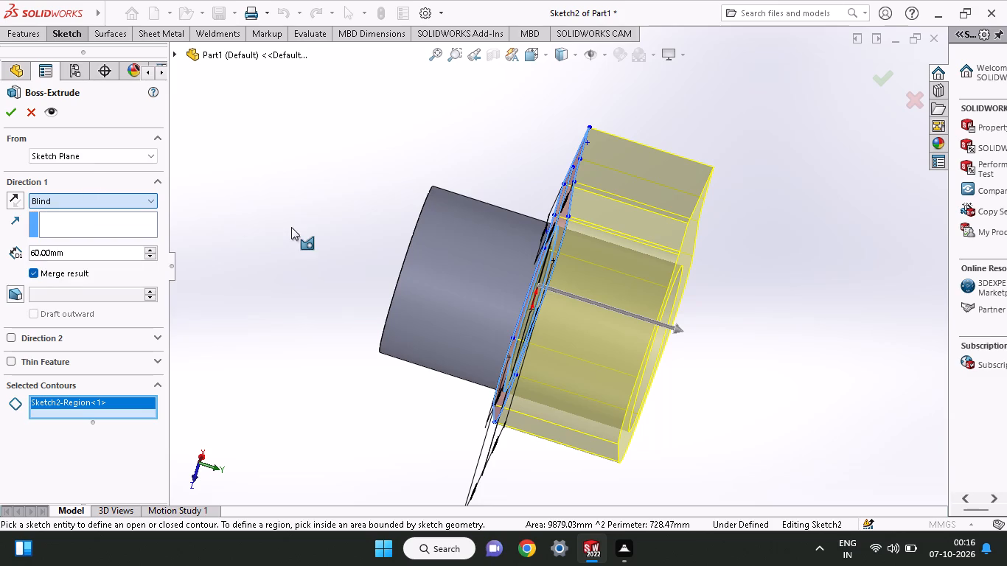
drag(689, 332, 535, 325)
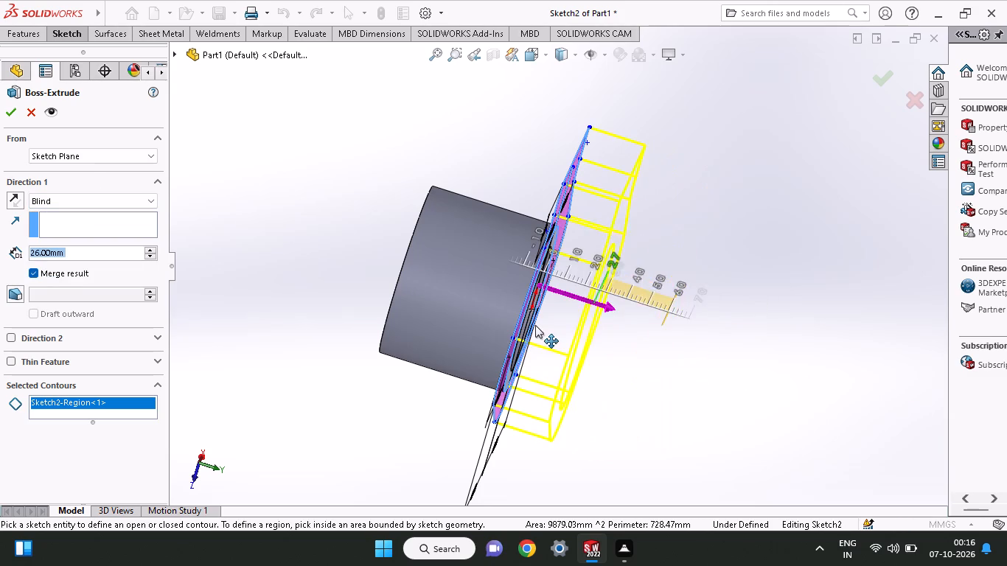
drag(535, 325, 431, 325)
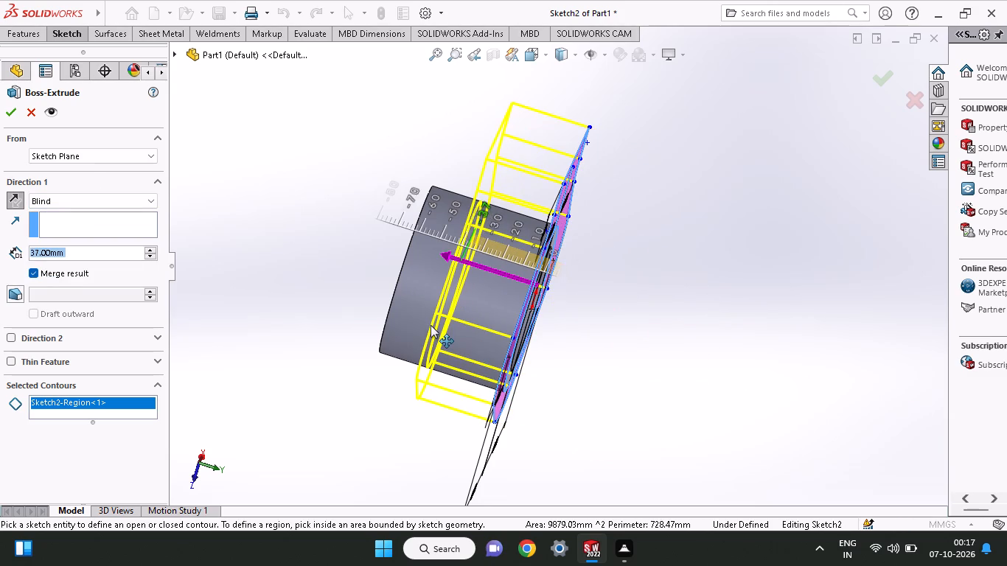
drag(431, 325, 425, 325)
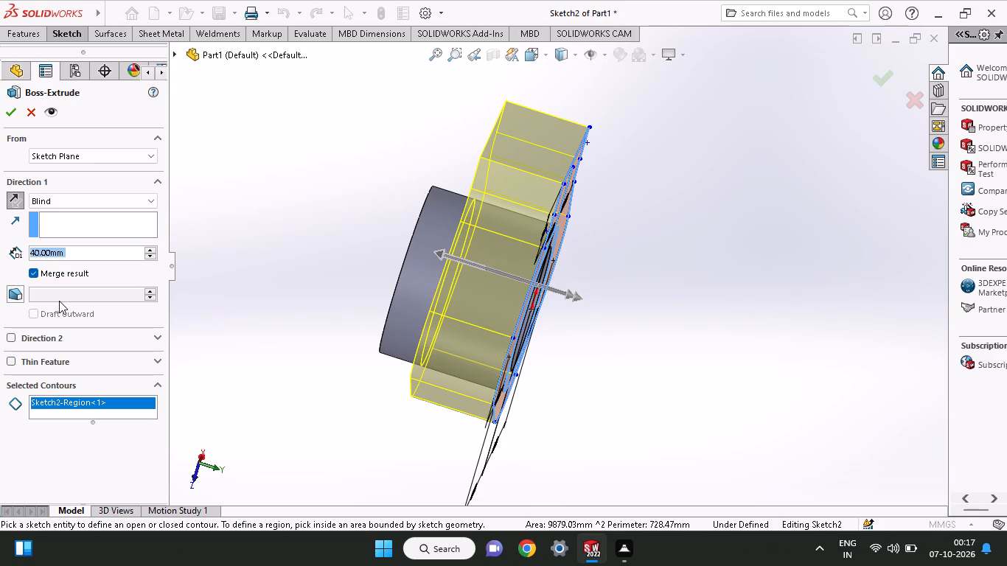
text(30.)
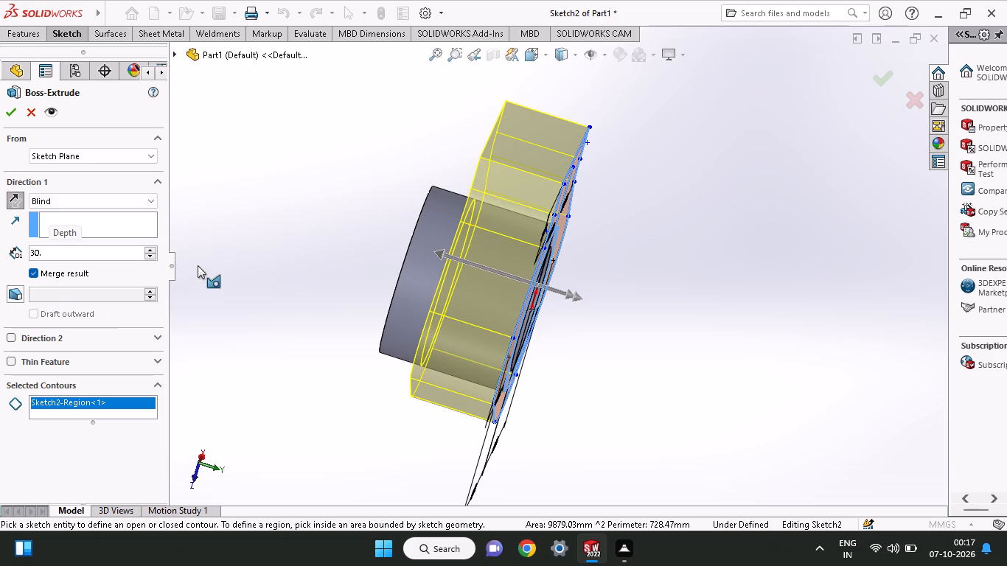
click(198, 265)
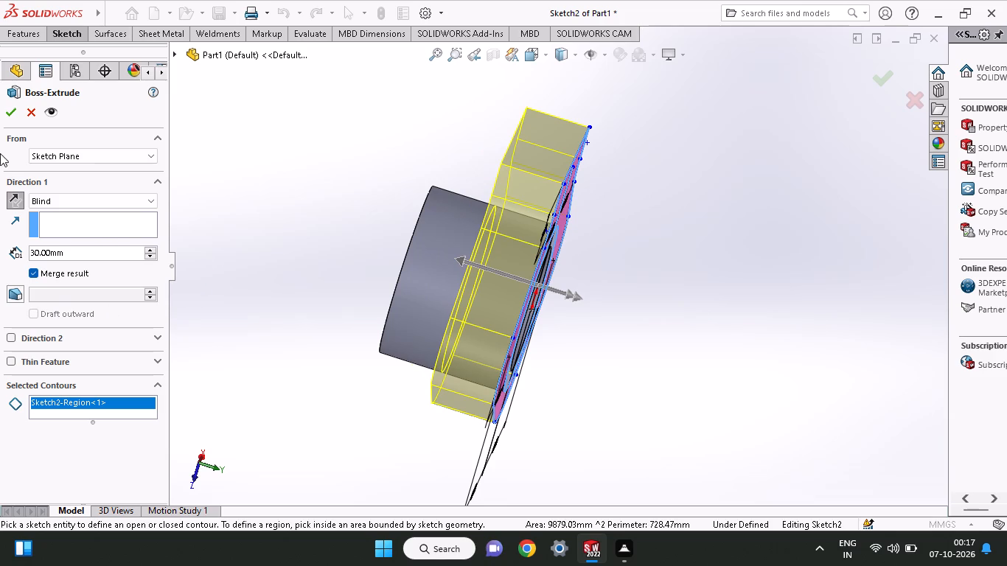
click(10, 116)
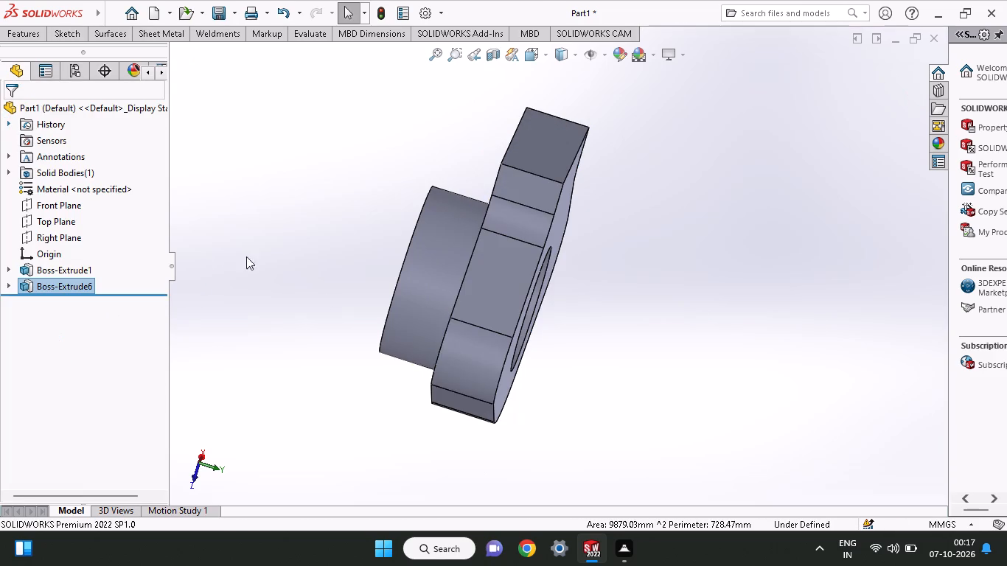
Start a sketch on the flange's flat face opposite the tube and draw a circle about 76 mm in diameter centred on the origin.
middle_drag(546, 385, 500, 301)
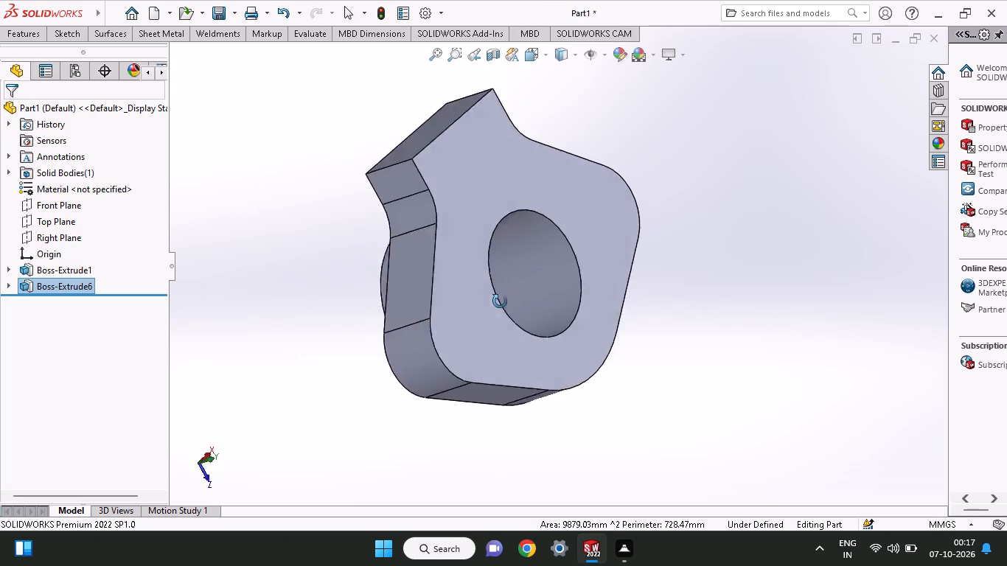
middle_drag(500, 301, 492, 261)
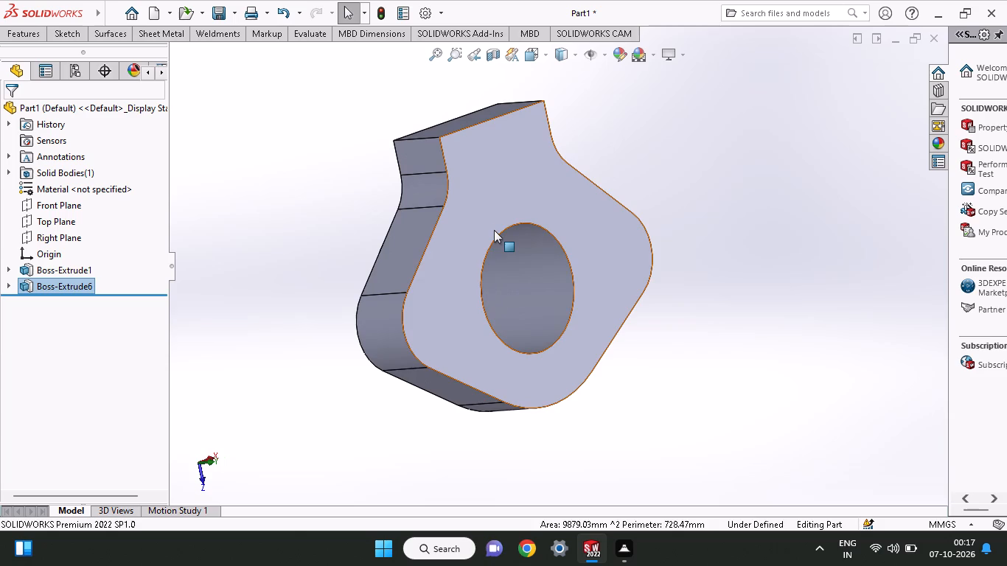
click(494, 224)
click(554, 185)
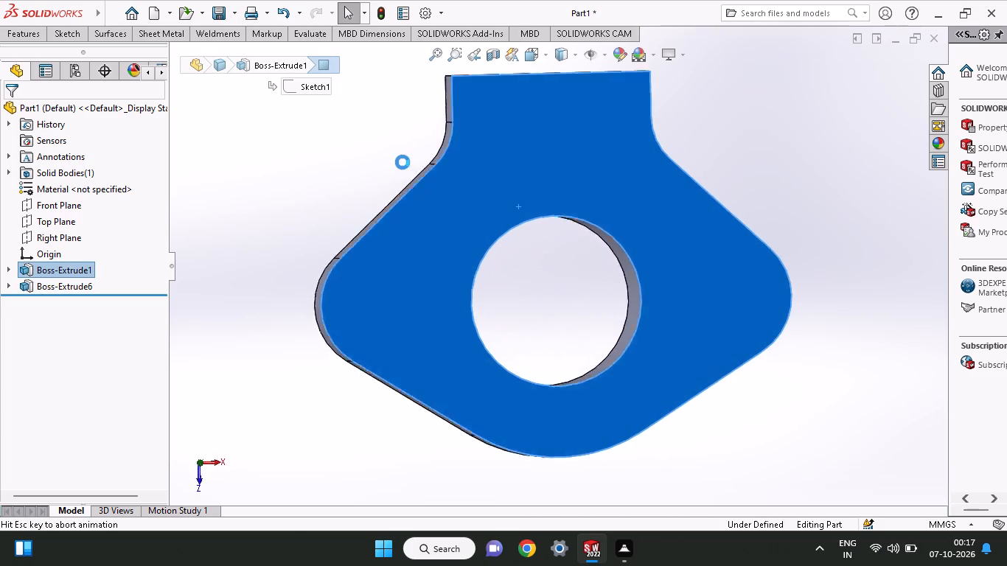
click(59, 29)
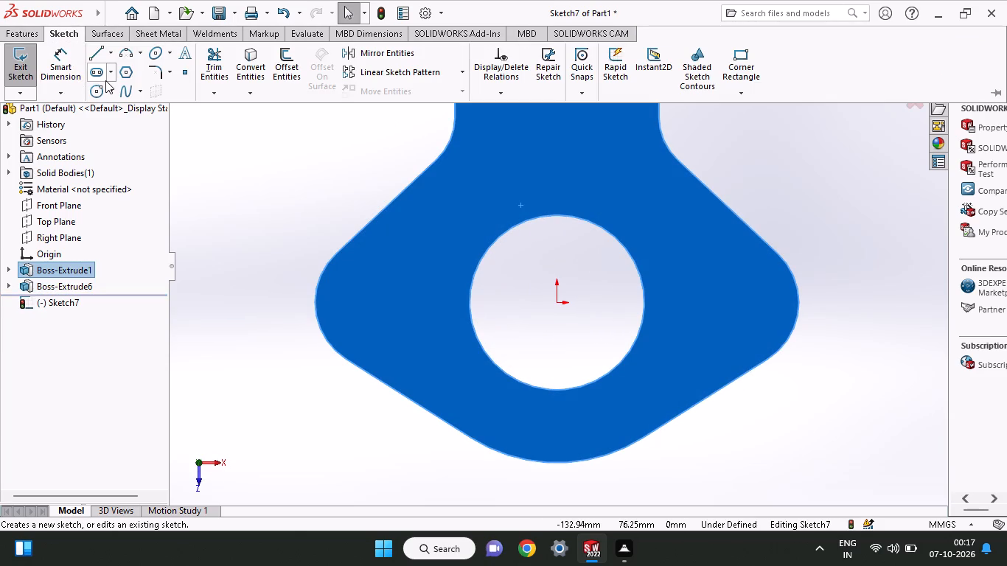
click(92, 87)
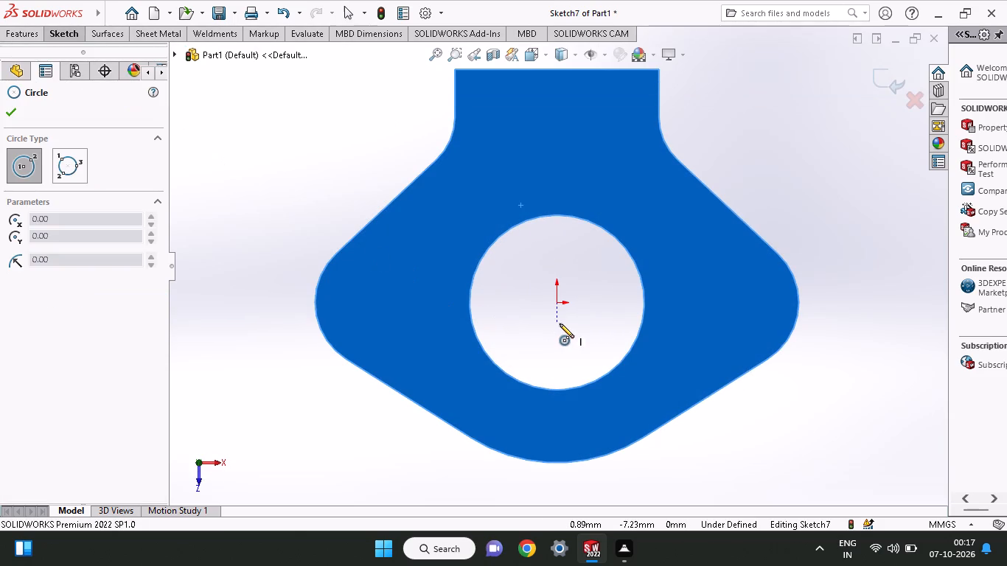
click(557, 306)
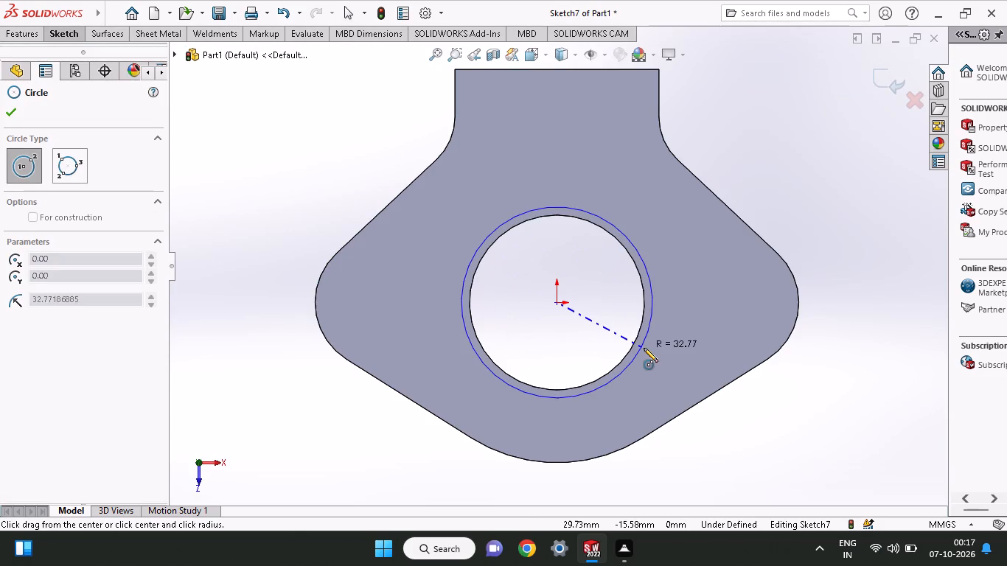
click(653, 357)
Dimension the new circle's diameter to 80 mm.
click(68, 27)
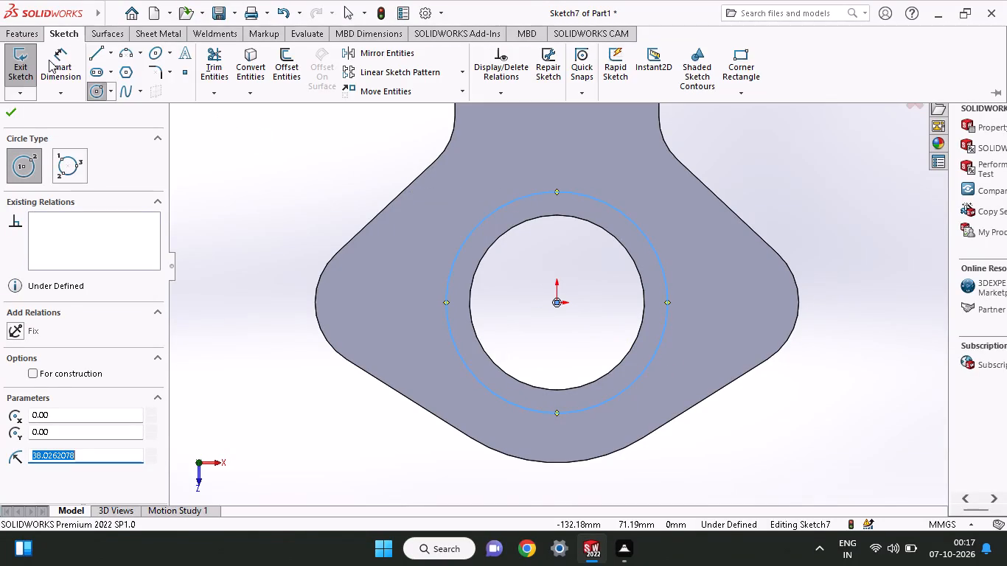
click(49, 60)
click(470, 231)
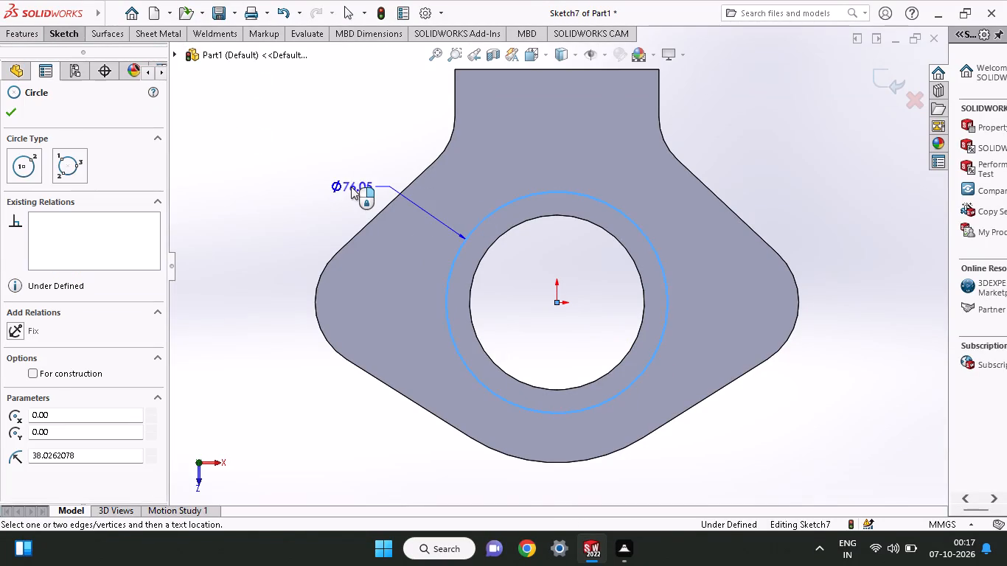
click(333, 178)
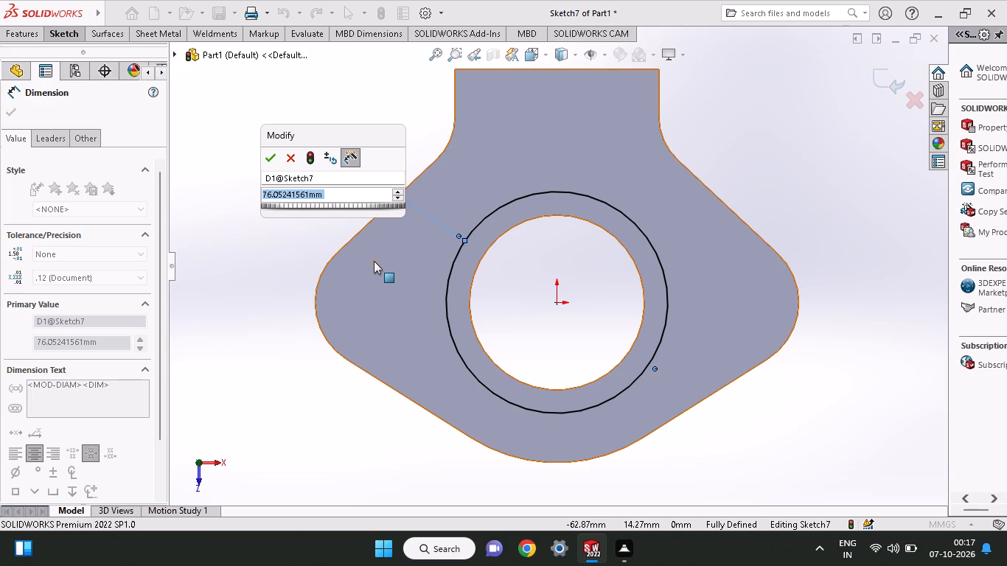
text(80)
key(Return)
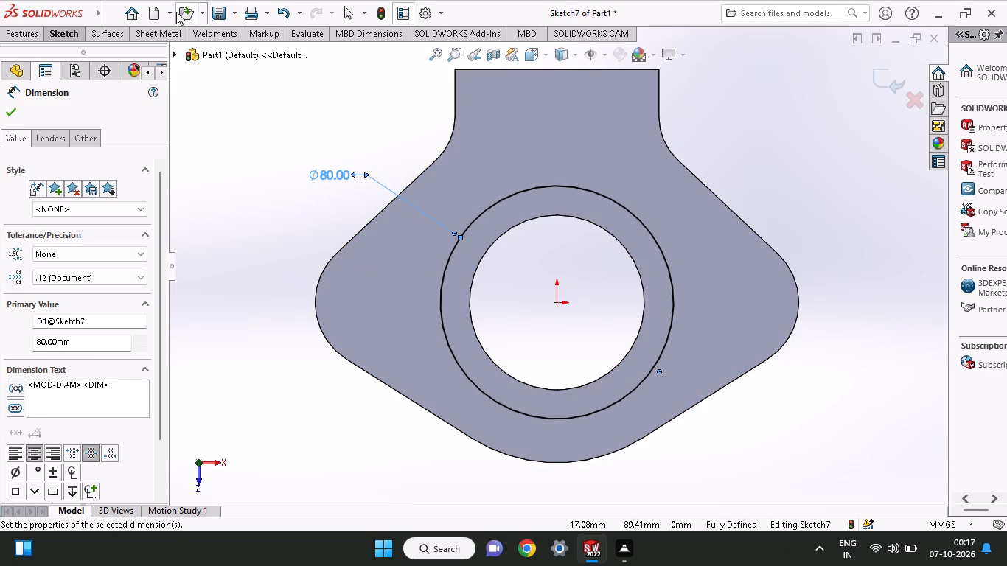
Draw a concentric inner circle of 30 mm radius from the origin, coincident with the bore edge.
click(55, 38)
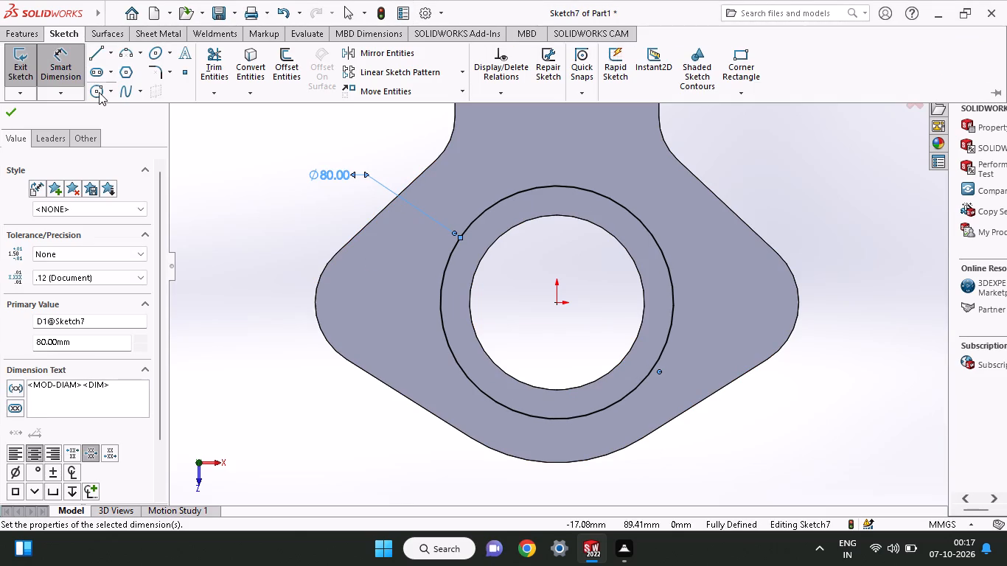
click(99, 92)
click(558, 299)
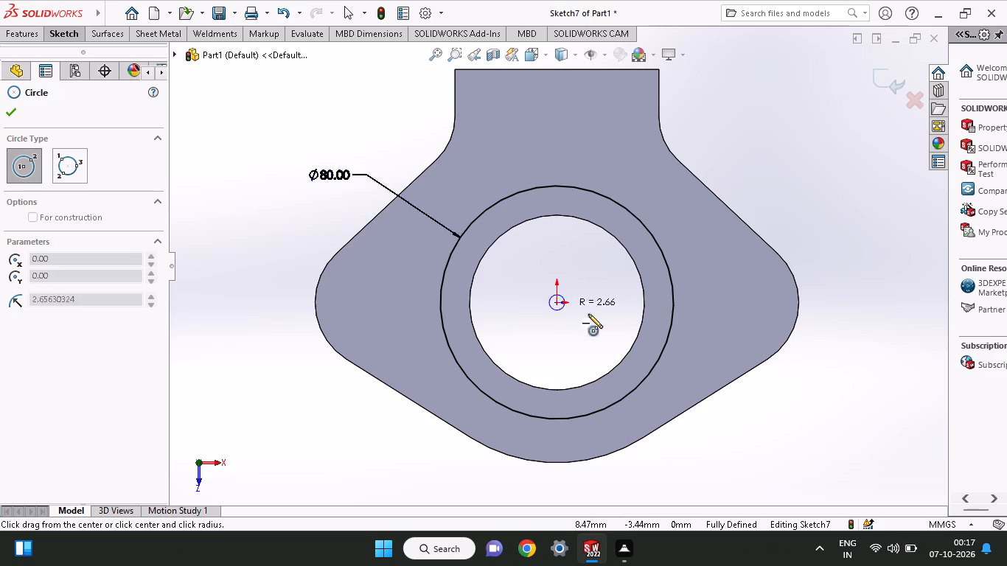
click(630, 349)
Extrude the ring between the two circles 5 mm blind outward from the flange face, merged with the body.
middle_drag(603, 257, 627, 273)
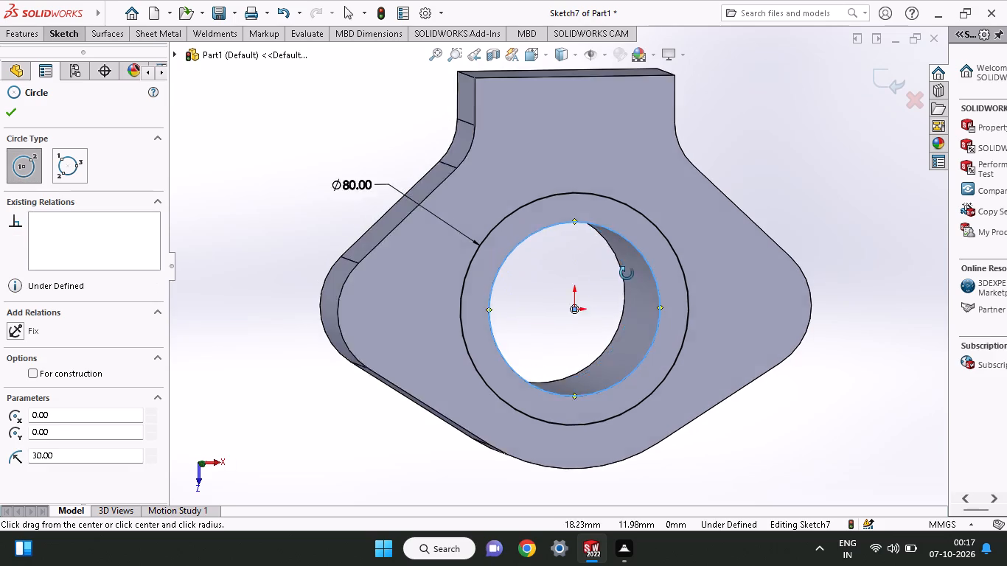
middle_drag(627, 273, 674, 333)
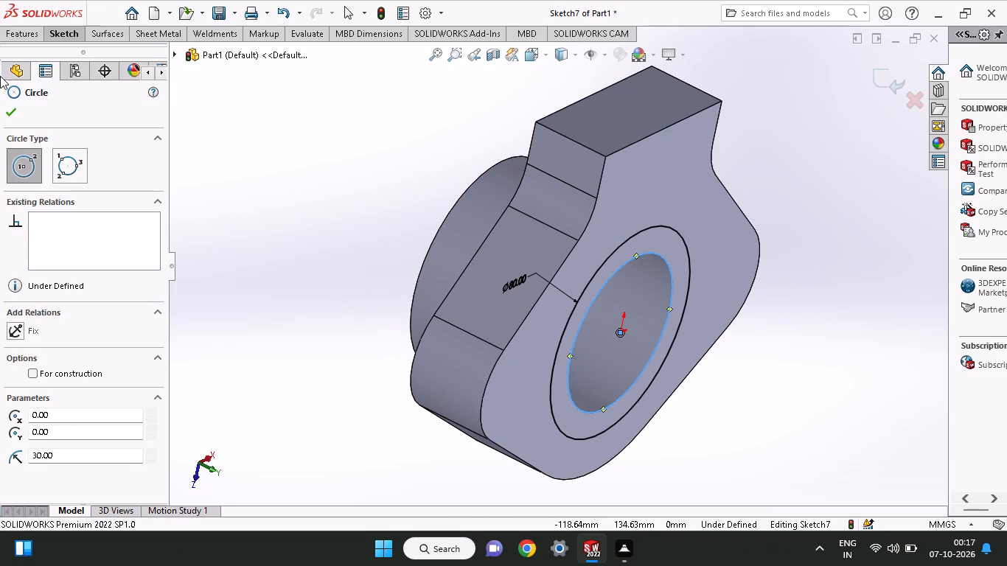
click(21, 27)
click(22, 52)
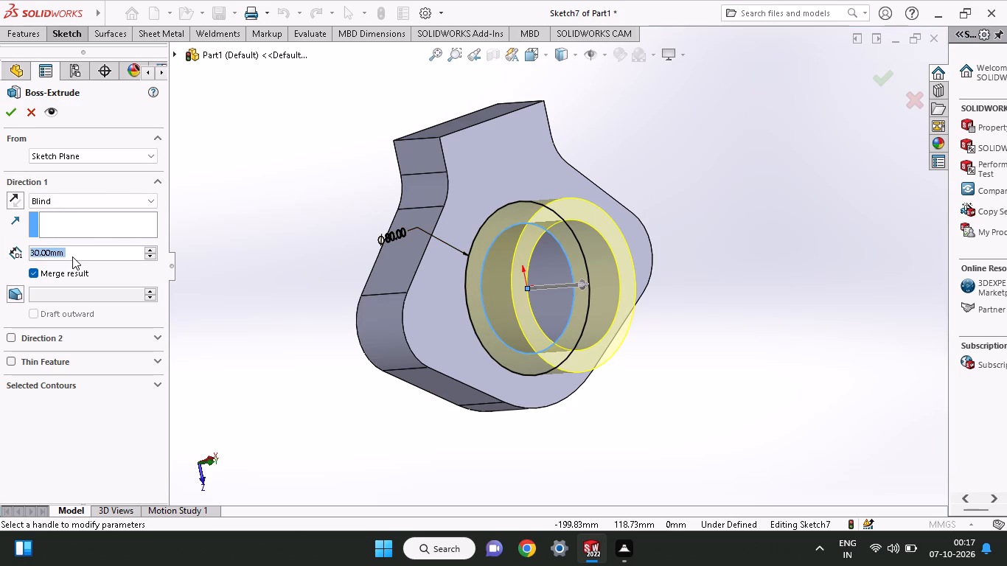
drag(72, 256, 5, 253)
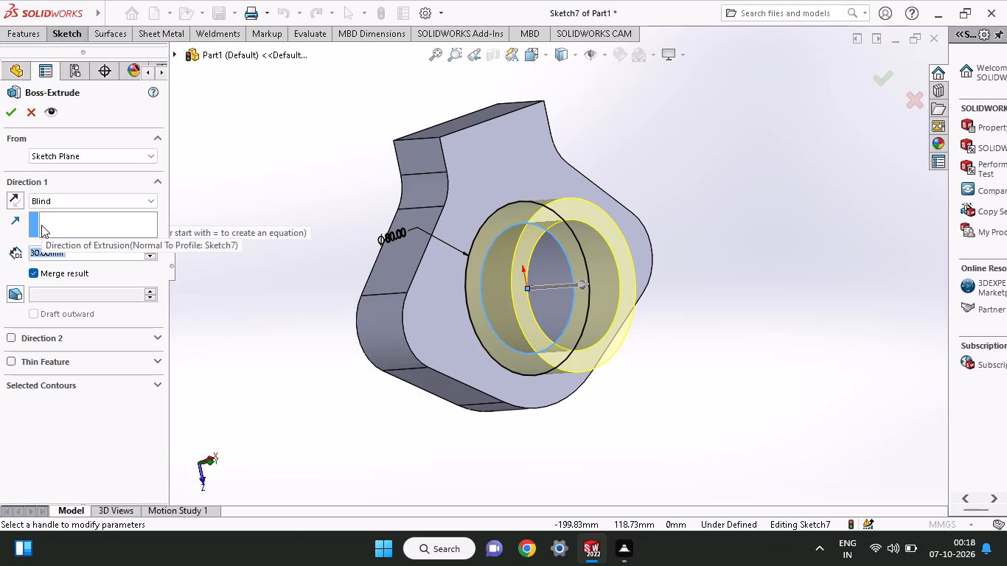
key(5)
key(Return)
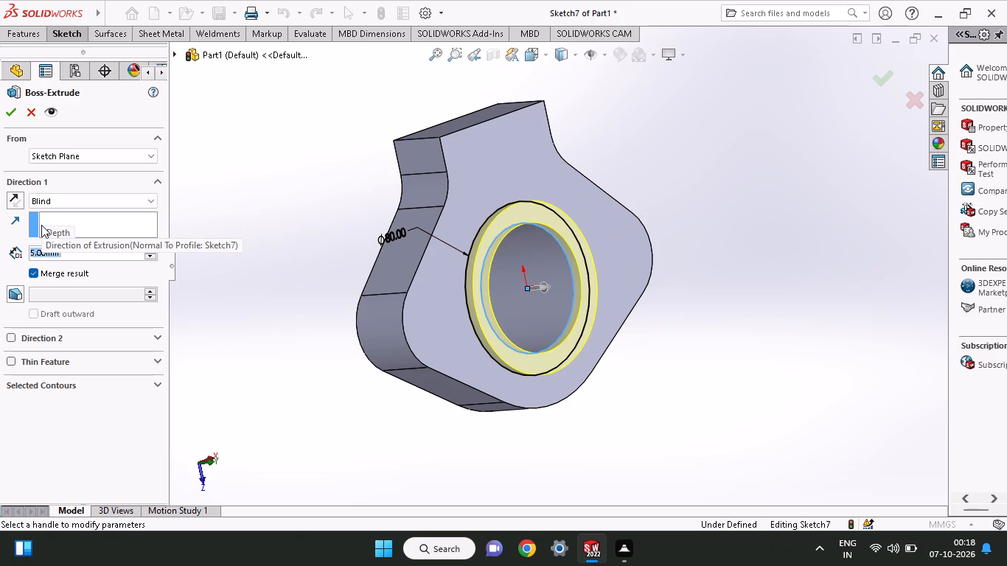
click(6, 113)
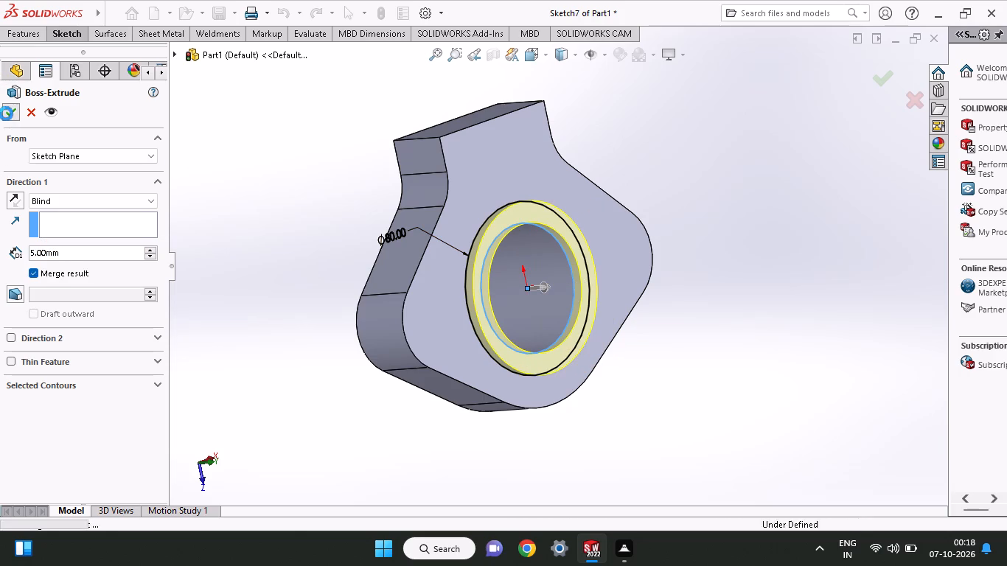
Examine the part from the tube side, the edge and the rim side to check the tube, flange and raised rim.
middle_drag(374, 198, 369, 206)
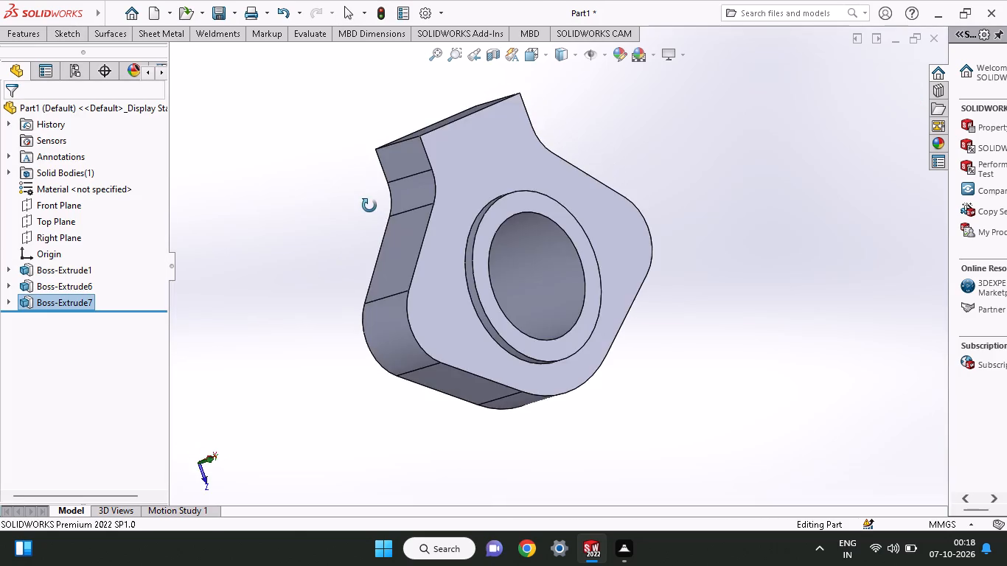
middle_drag(369, 206, 484, 279)
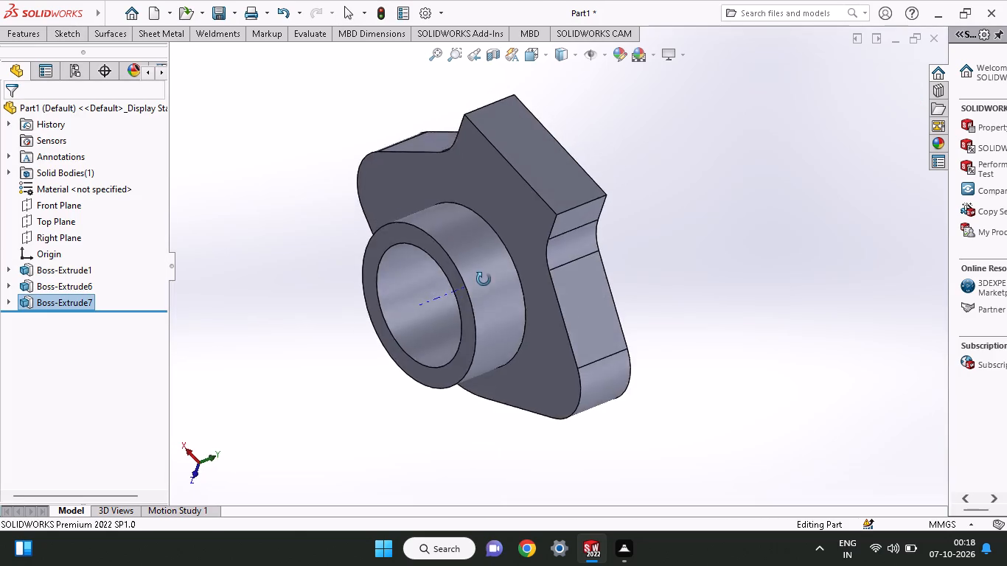
middle_drag(484, 279, 571, 268)
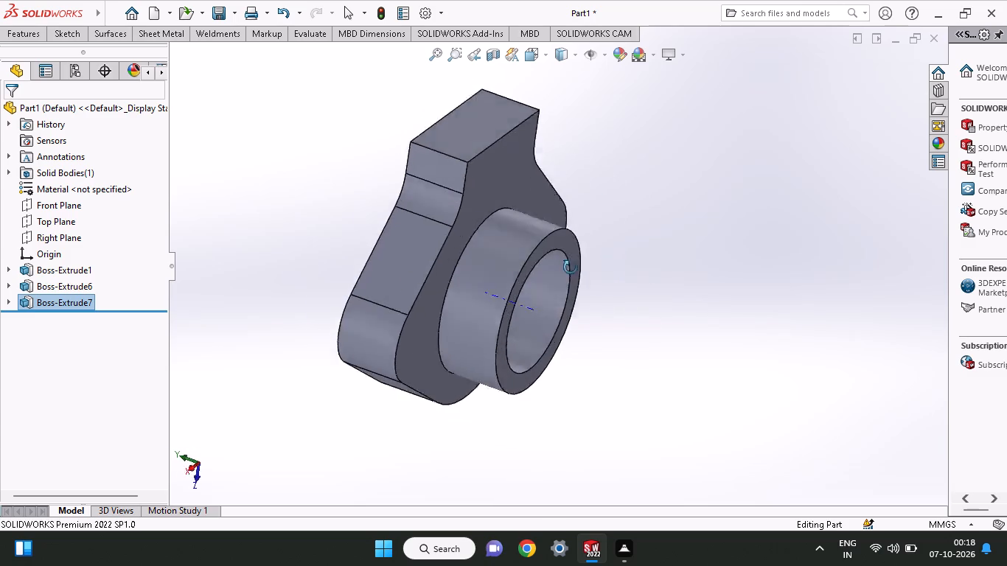
middle_drag(571, 268, 559, 245)
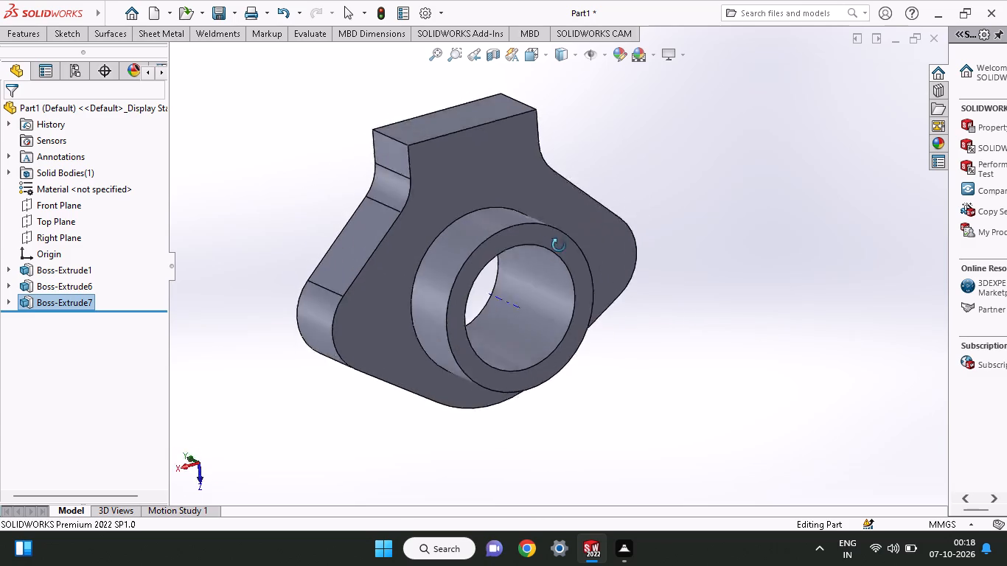
middle_drag(559, 245, 539, 190)
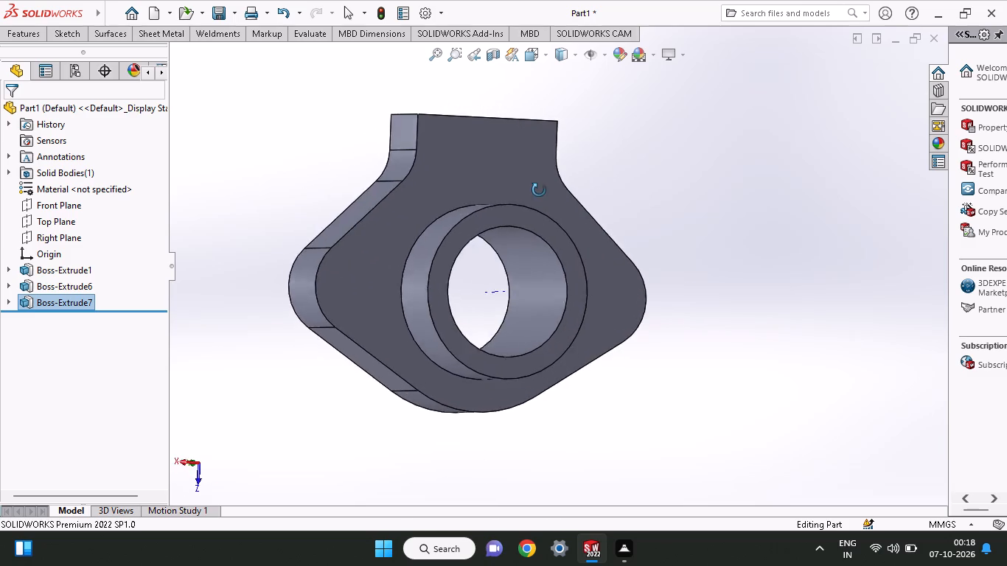
middle_drag(539, 190, 551, 388)
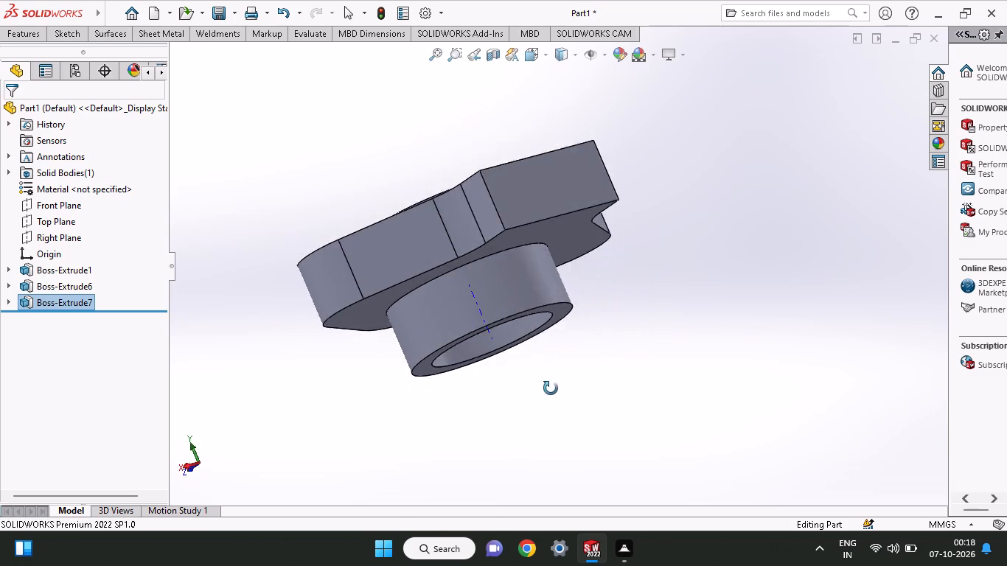
middle_drag(551, 388, 564, 335)
middle_drag(564, 335, 417, 189)
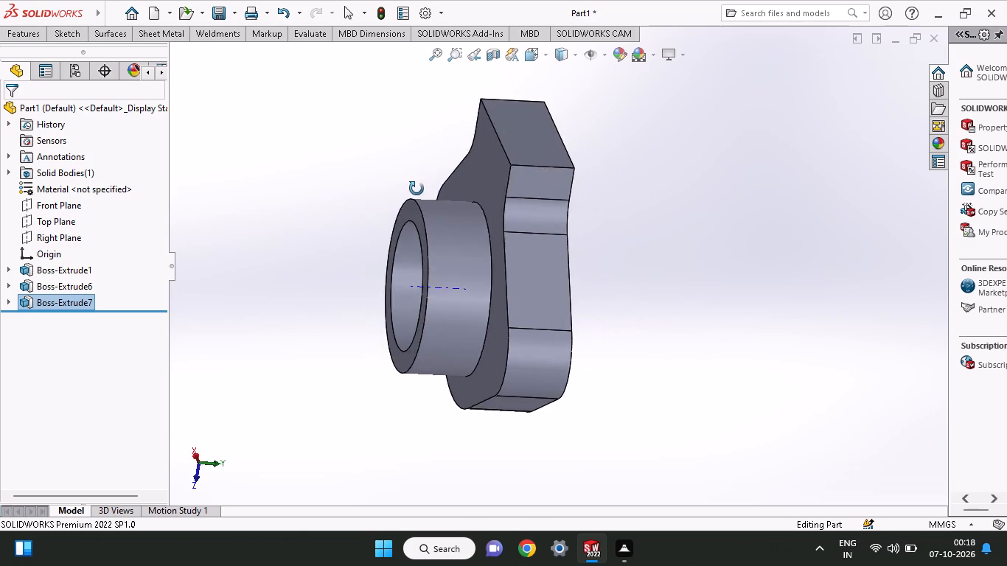
middle_drag(417, 189, 422, 262)
scroll(393, 501, down, 1)
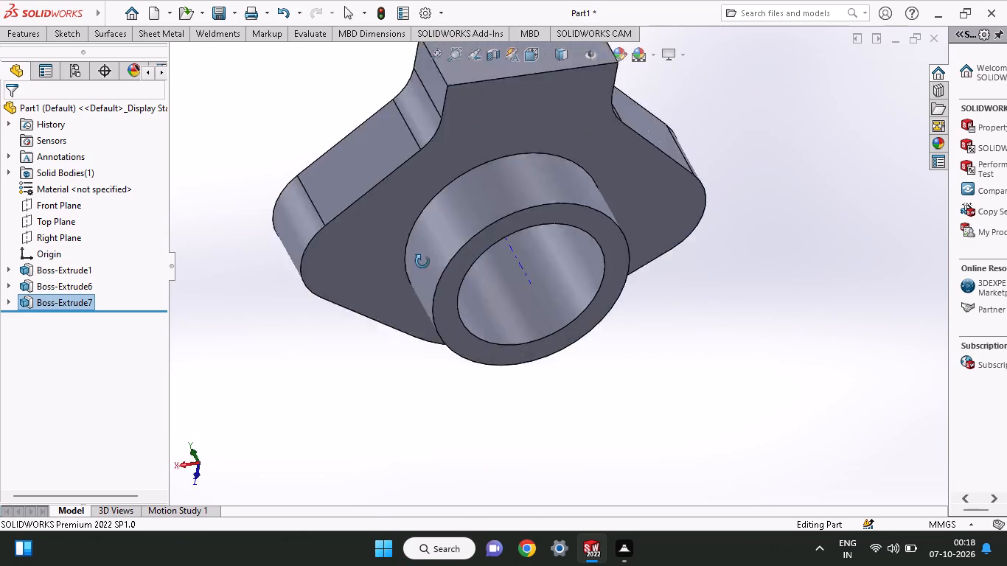
middle_drag(422, 262, 448, 223)
scroll(448, 223, up, 1)
middle_drag(453, 223, 483, 325)
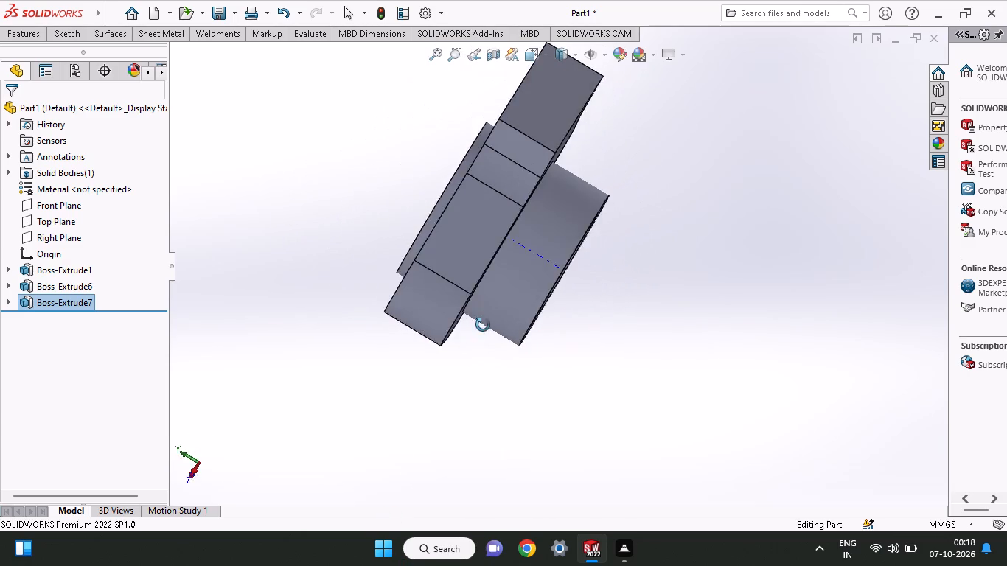
middle_drag(483, 325, 434, 283)
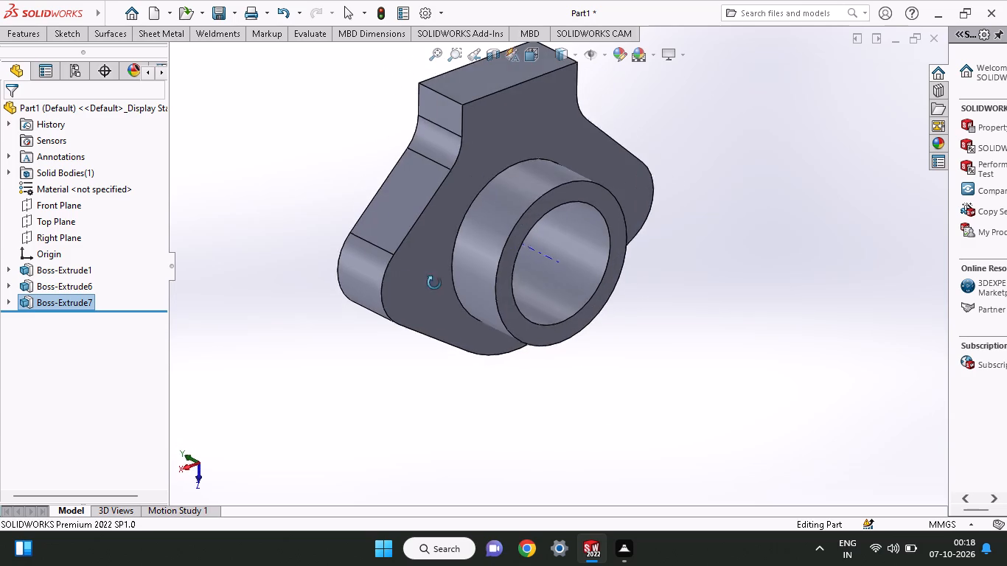
middle_drag(434, 283, 481, 288)
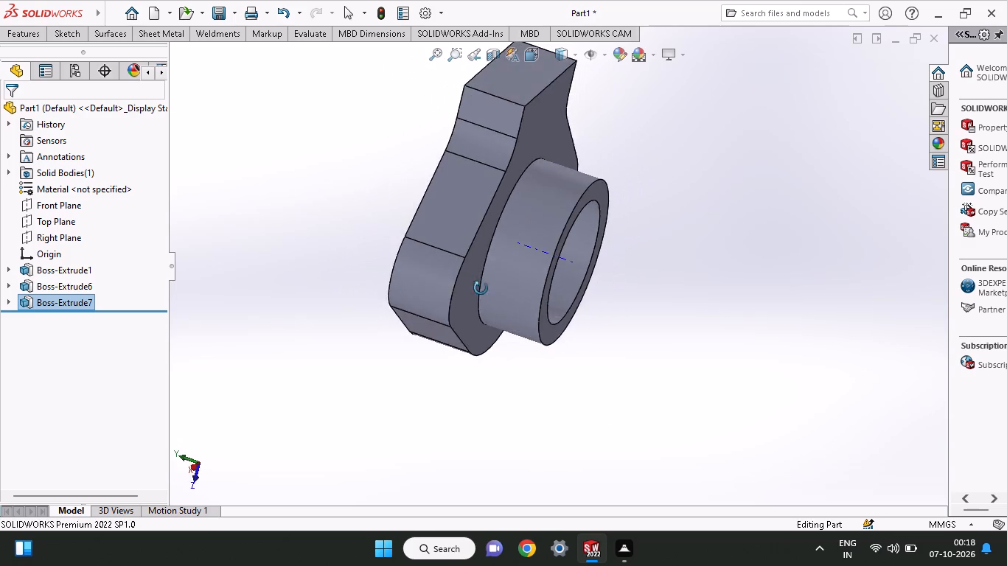
middle_drag(481, 288, 514, 310)
scroll(520, 316, down, 1)
scroll(532, 317, up, 1)
scroll(580, 296, down, 1)
scroll(580, 296, up, 5)
middle_drag(631, 230, 585, 227)
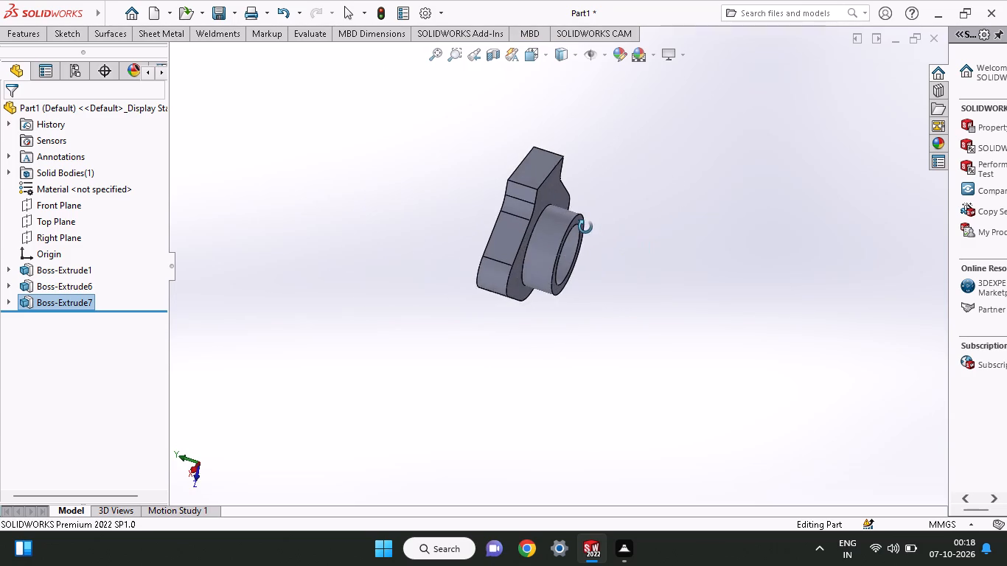
middle_drag(585, 227, 650, 227)
scroll(650, 226, down, 1)
scroll(650, 226, up, 1)
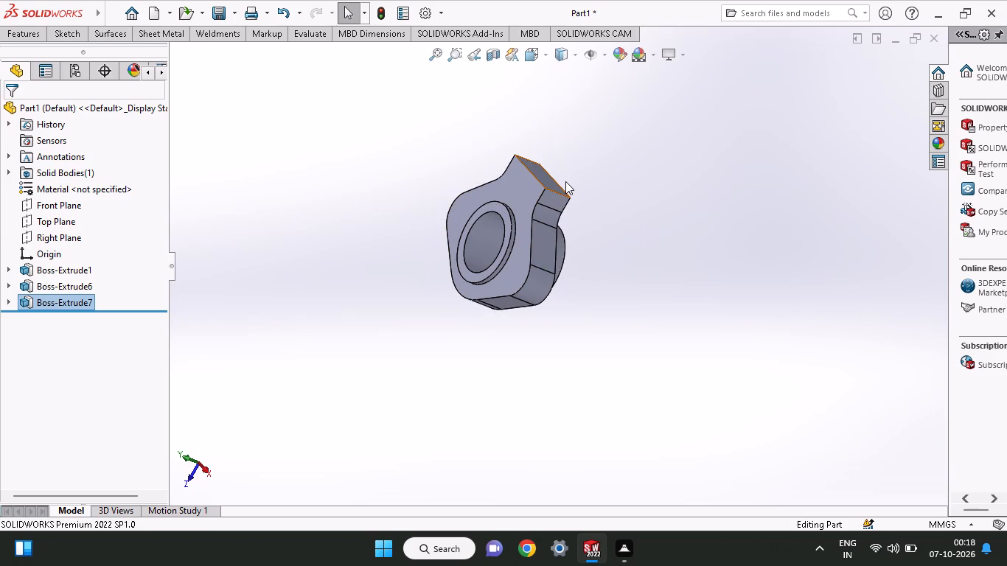
Sketch a closed four-line outline about 107 by 88 mm on the tube-side flange face, from near the origin around the -X, -Z quarter.
middle_drag(565, 181, 392, 285)
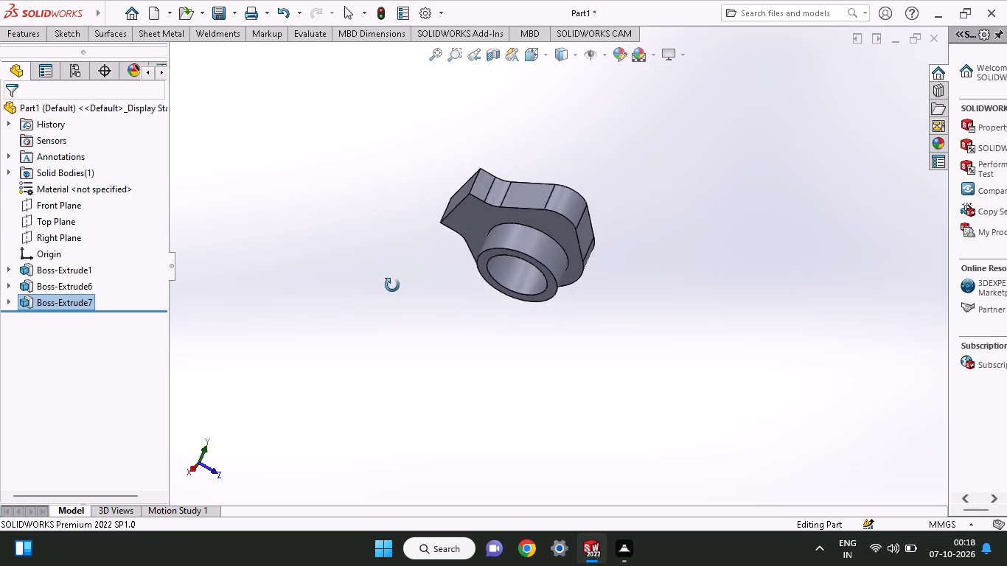
middle_drag(392, 285, 465, 50)
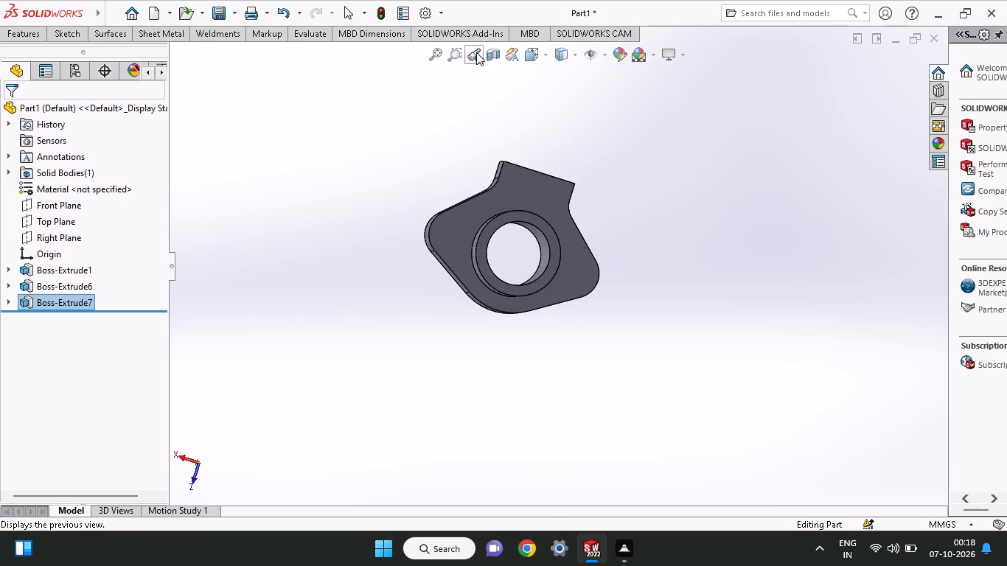
click(545, 189)
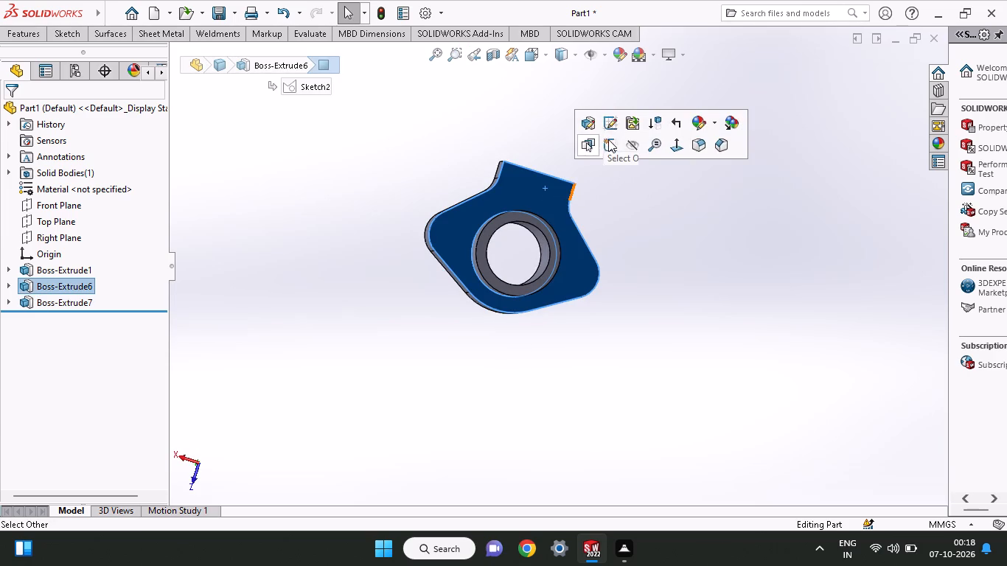
click(608, 139)
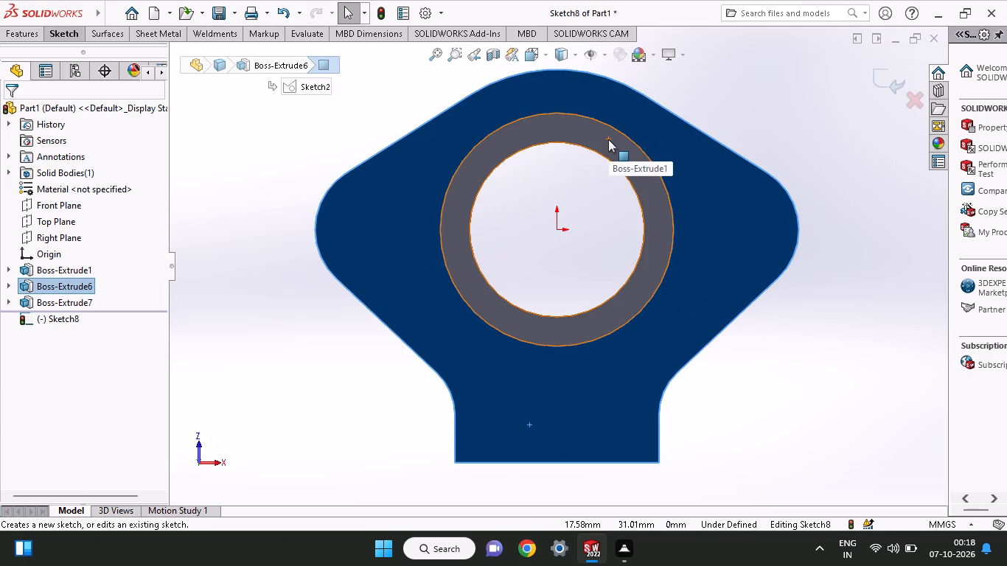
click(70, 38)
click(91, 58)
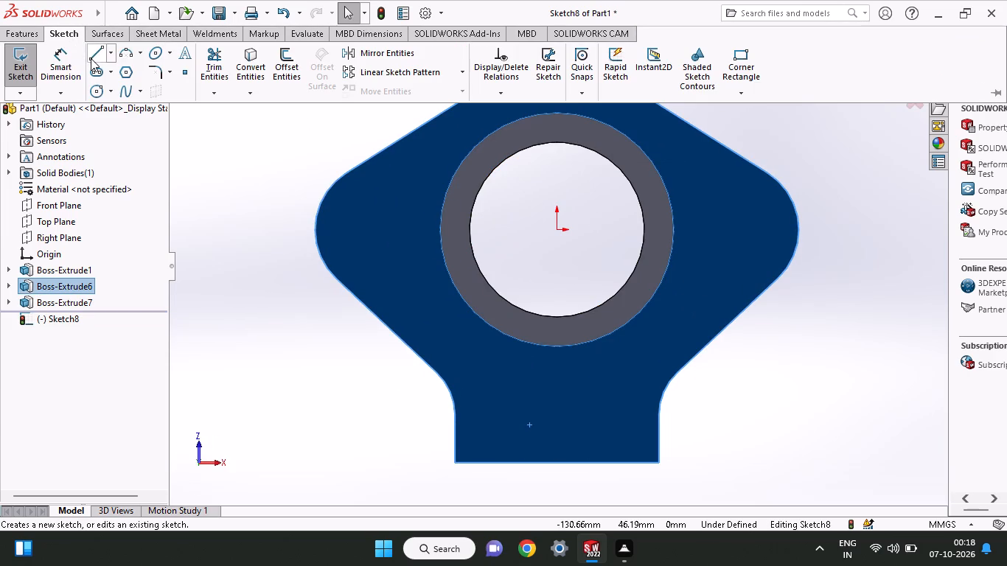
drag(560, 228, 542, 232)
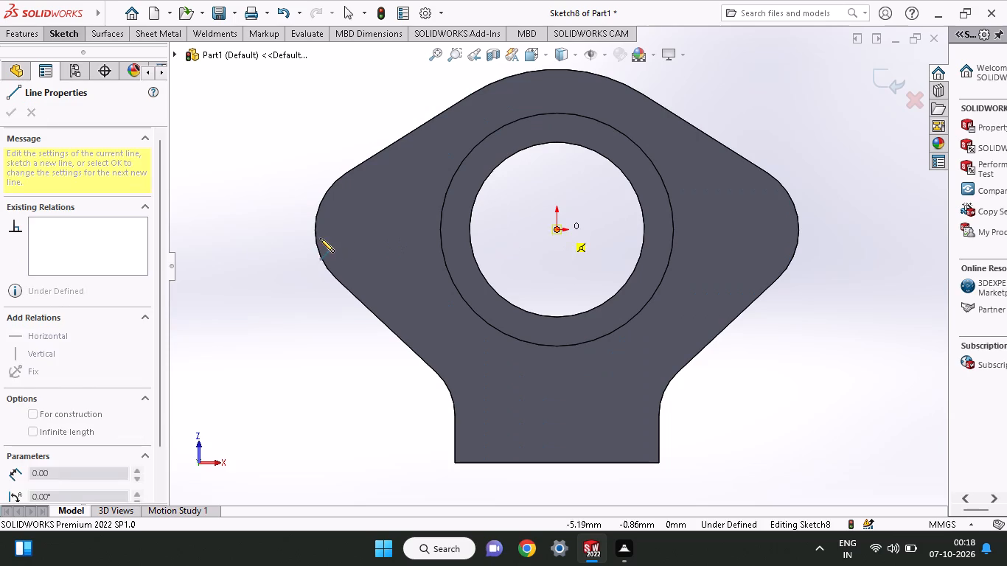
click(239, 230)
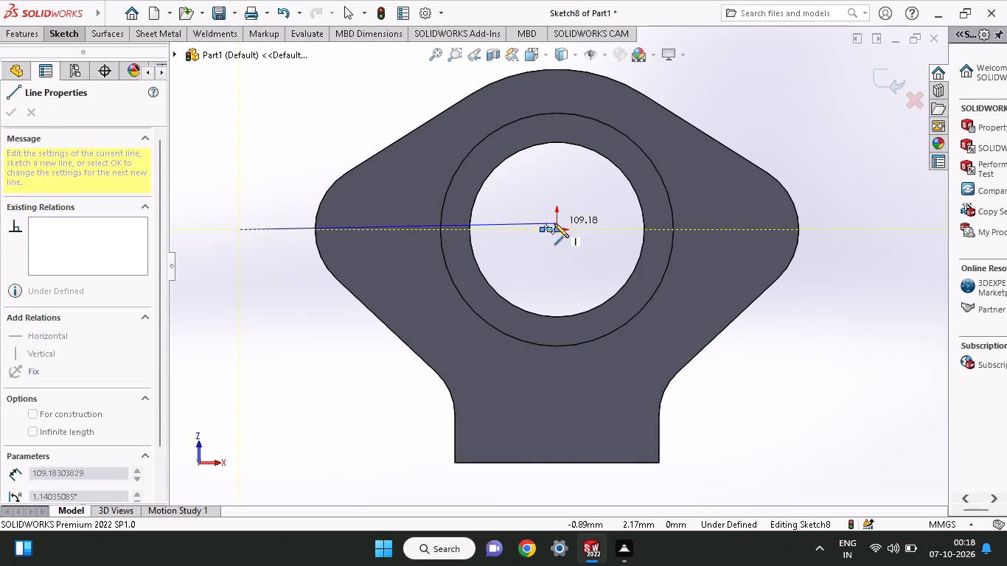
click(550, 226)
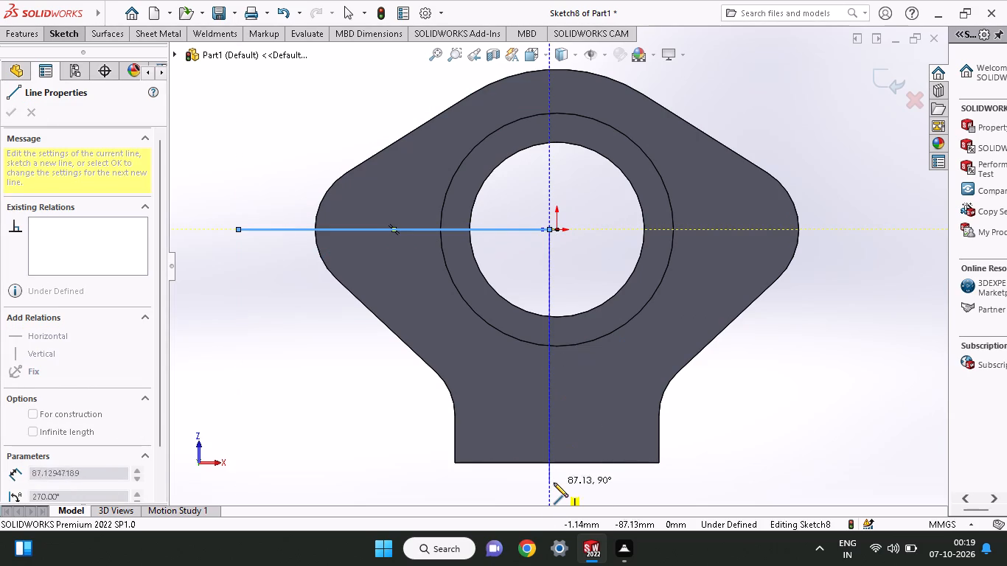
click(554, 483)
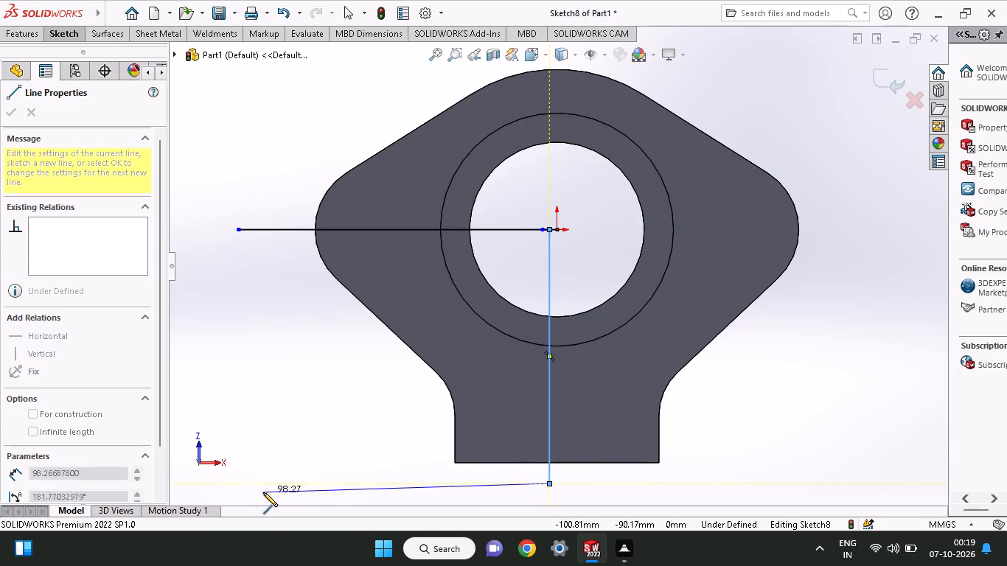
click(236, 489)
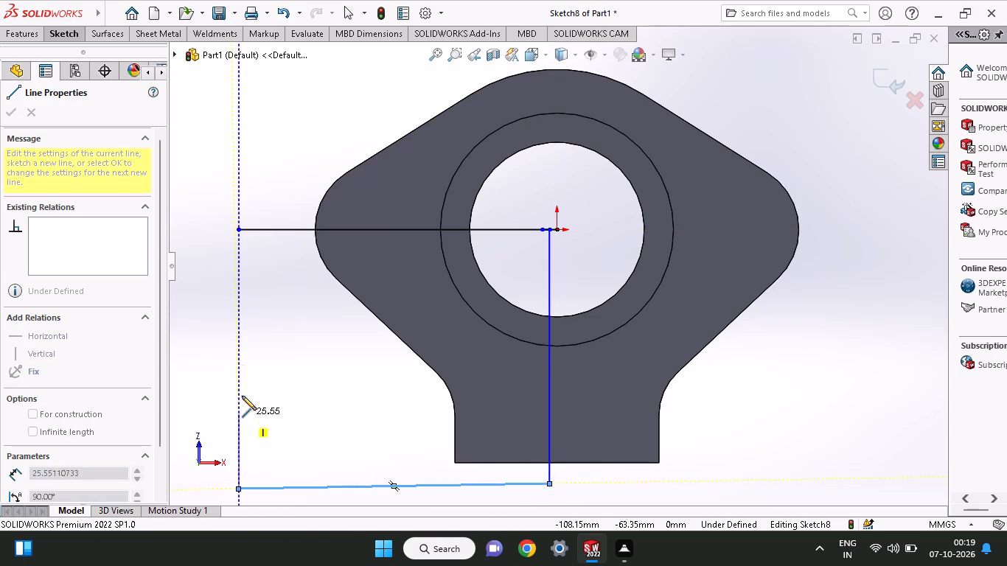
click(238, 231)
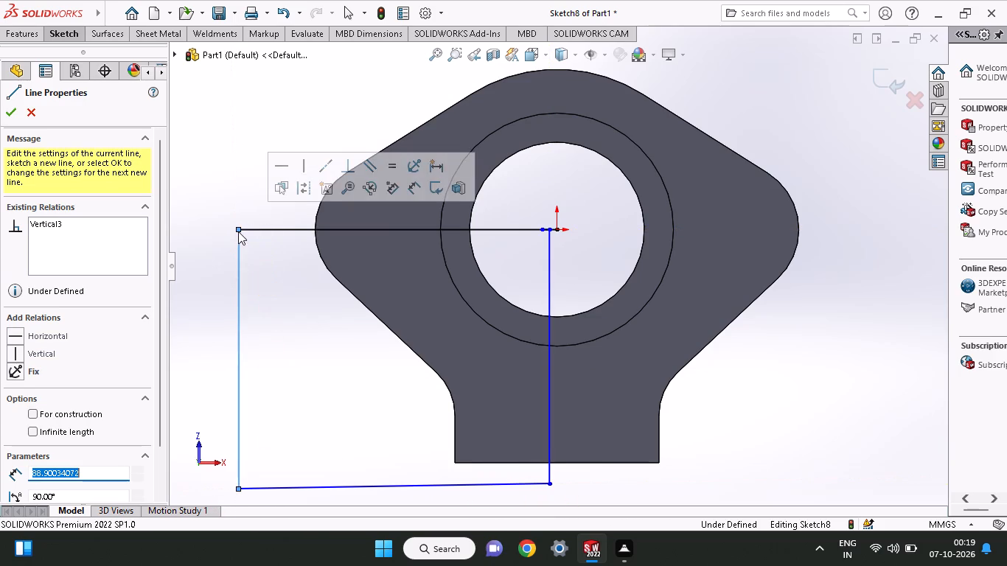
Cut-extrude the outline's three regions through the part, 140 mm blind in direction 1 and 135 mm blind in direction 2.
click(14, 41)
click(226, 69)
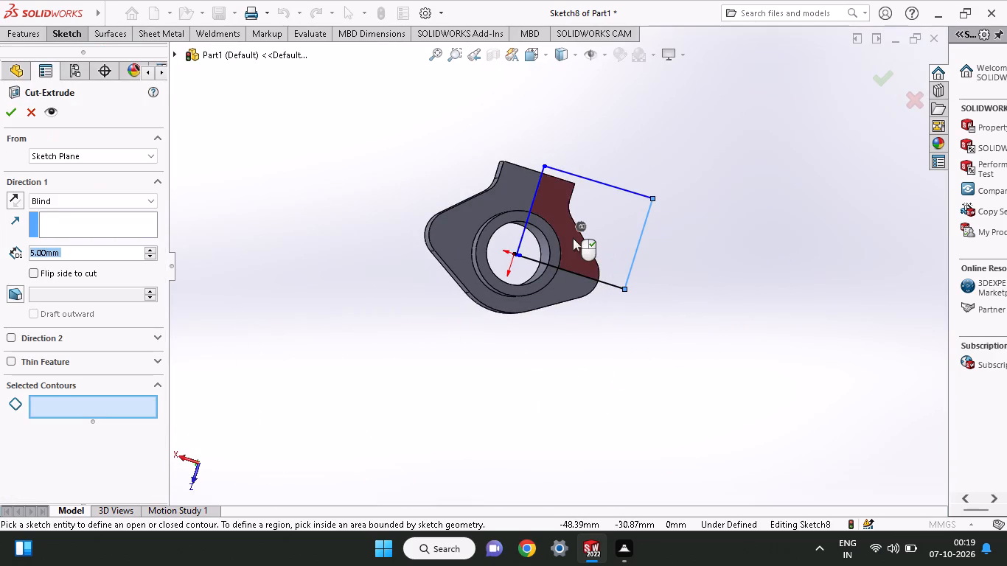
click(573, 238)
click(540, 247)
click(617, 232)
middle_drag(621, 231, 610, 247)
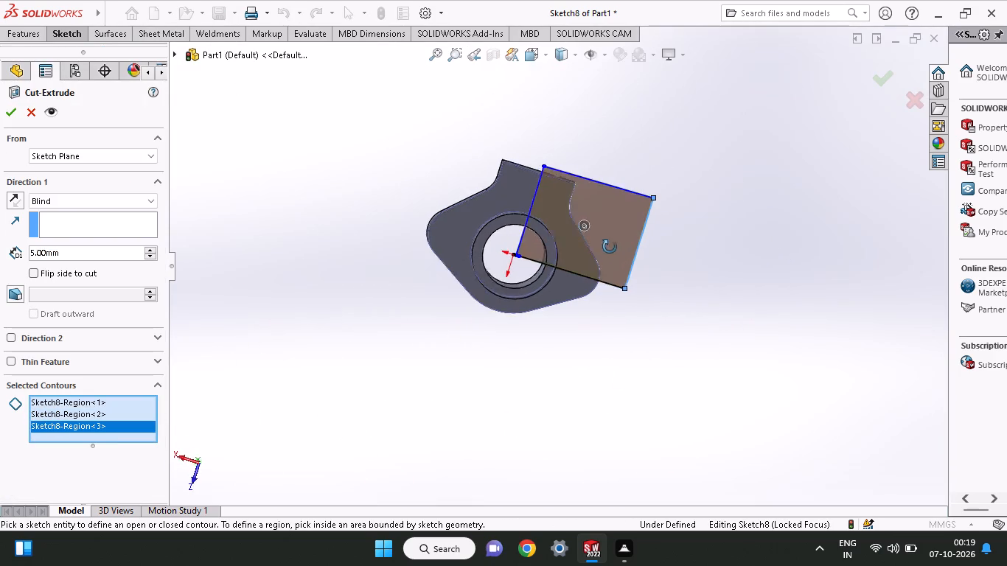
middle_drag(610, 247, 524, 287)
drag(571, 230, 712, 222)
drag(518, 245, 385, 274)
scroll(518, 245, down, 1)
click(4, 107)
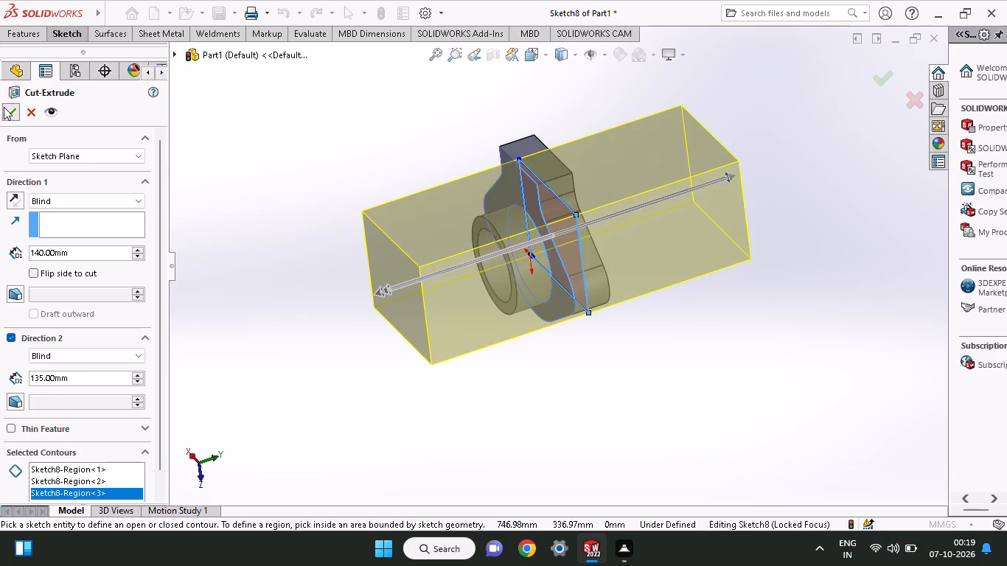
Examine the quarter cutaway from the tube side, the rim side and the edge.
middle_drag(602, 374, 663, 343)
scroll(638, 359, up, 1)
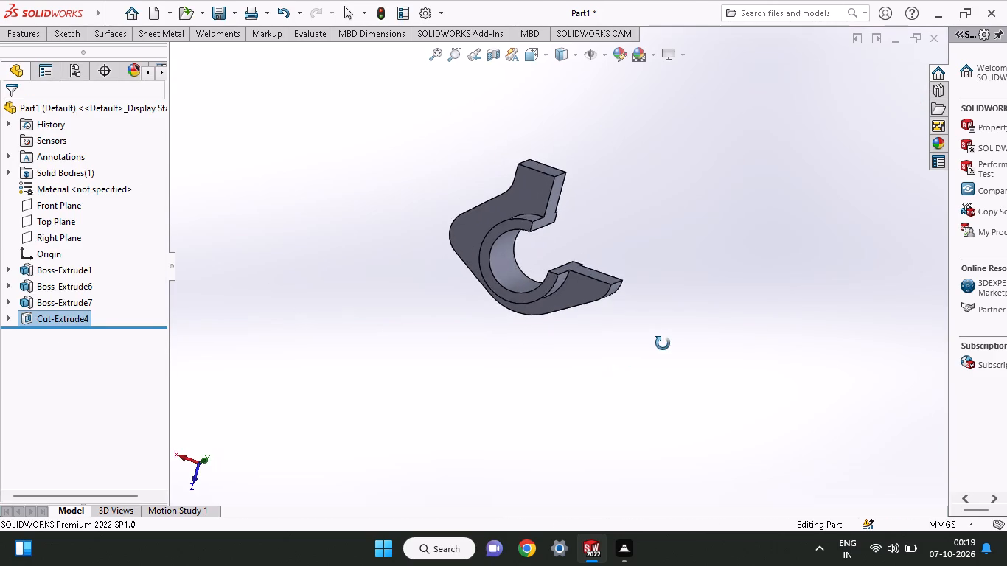
middle_drag(663, 343, 481, 410)
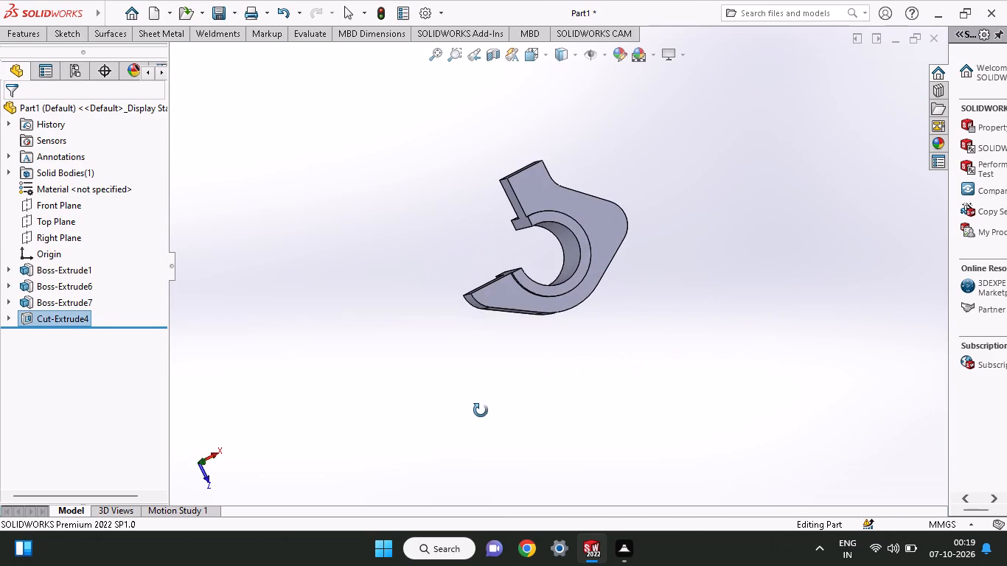
middle_drag(481, 410, 533, 395)
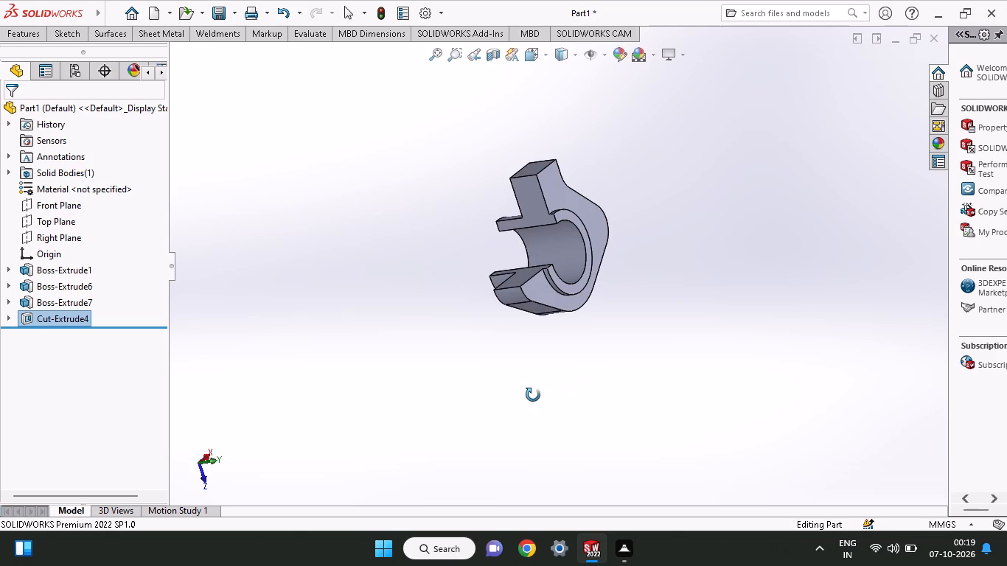
middle_drag(533, 395, 680, 395)
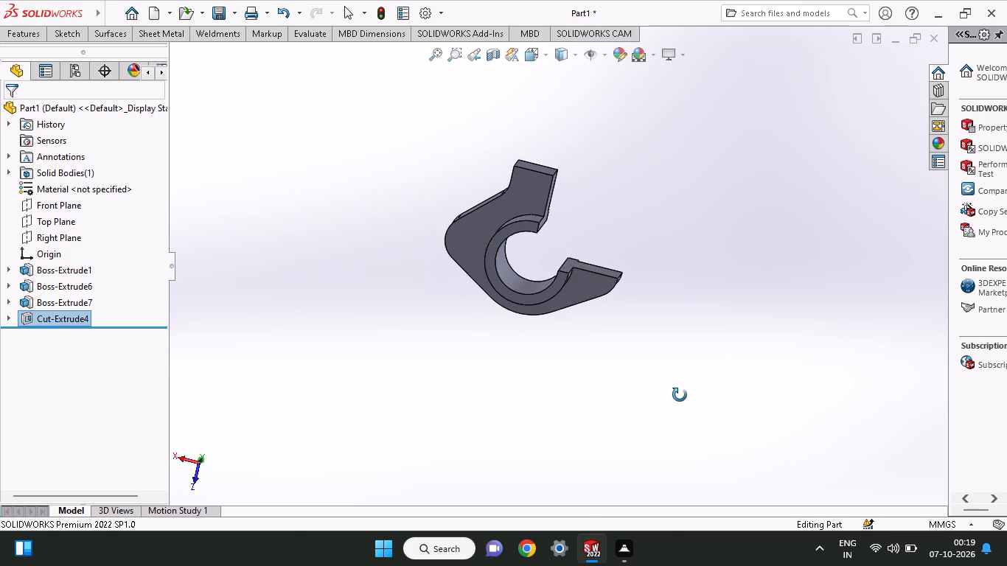
middle_drag(680, 395, 686, 341)
scroll(711, 341, down, 1)
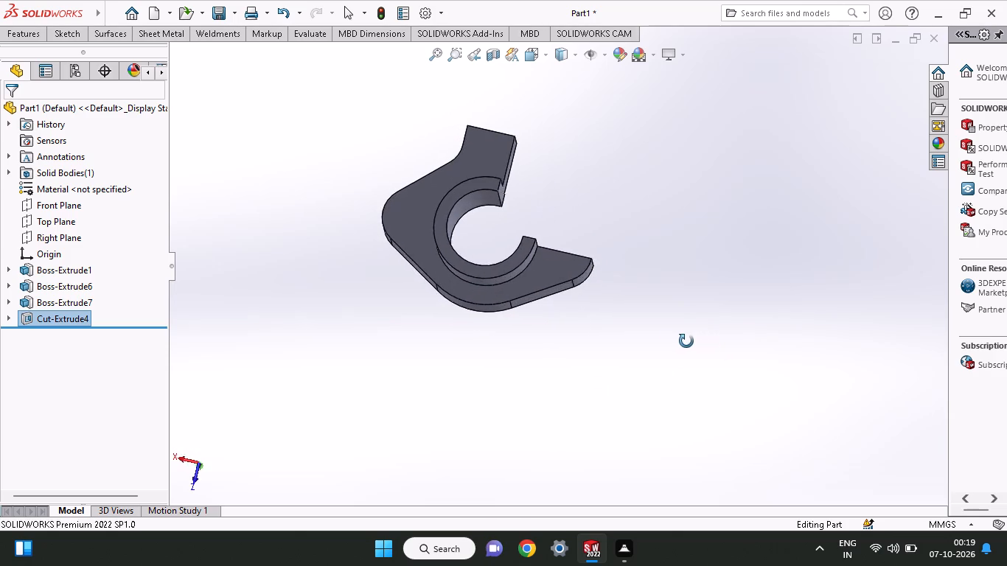
middle_drag(686, 341, 668, 347)
middle_drag(661, 393, 691, 416)
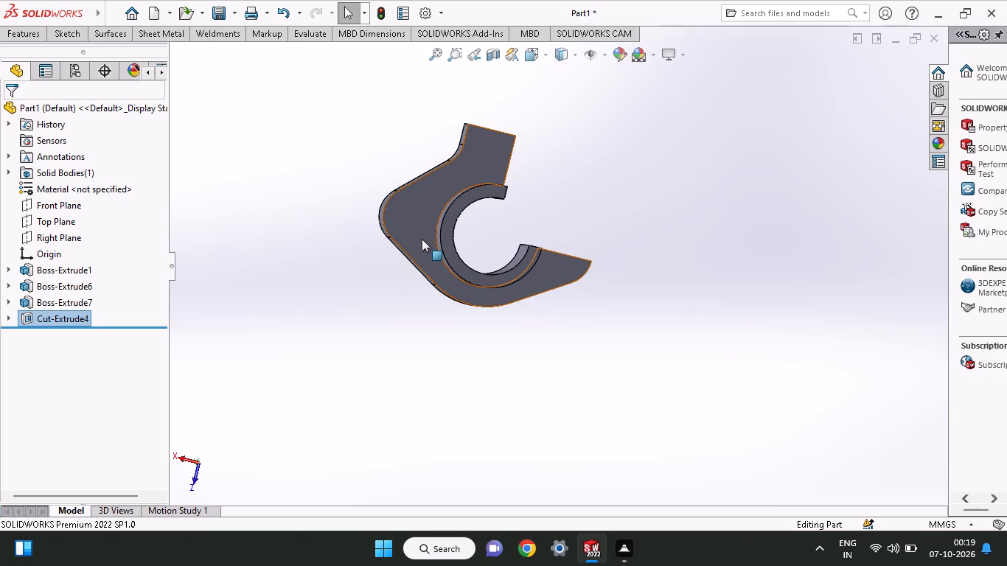
Sketch a circle of about 7.5 mm radius on the tube-side flange face, centred on the remaining ear's rounded end.
click(406, 205)
click(467, 164)
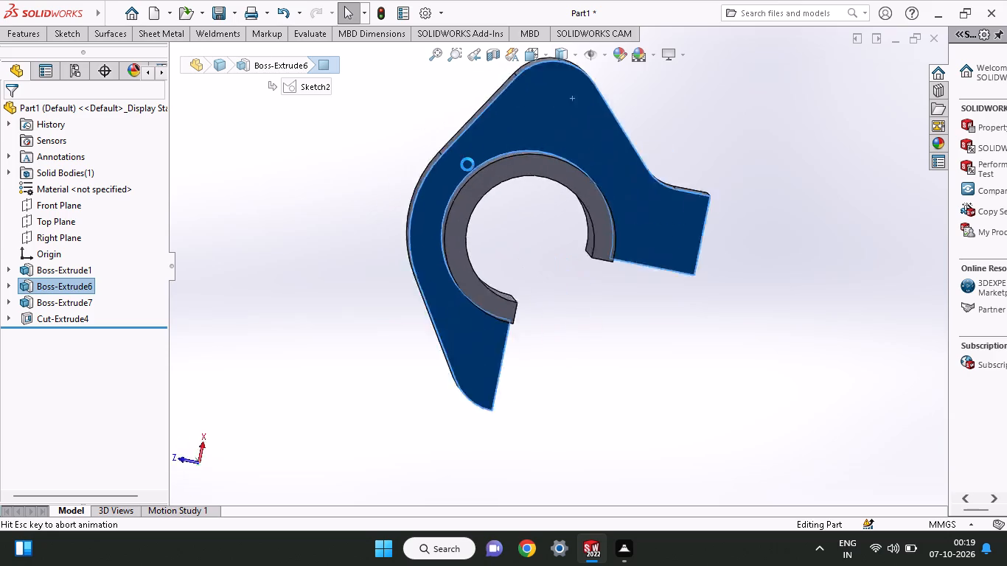
click(56, 32)
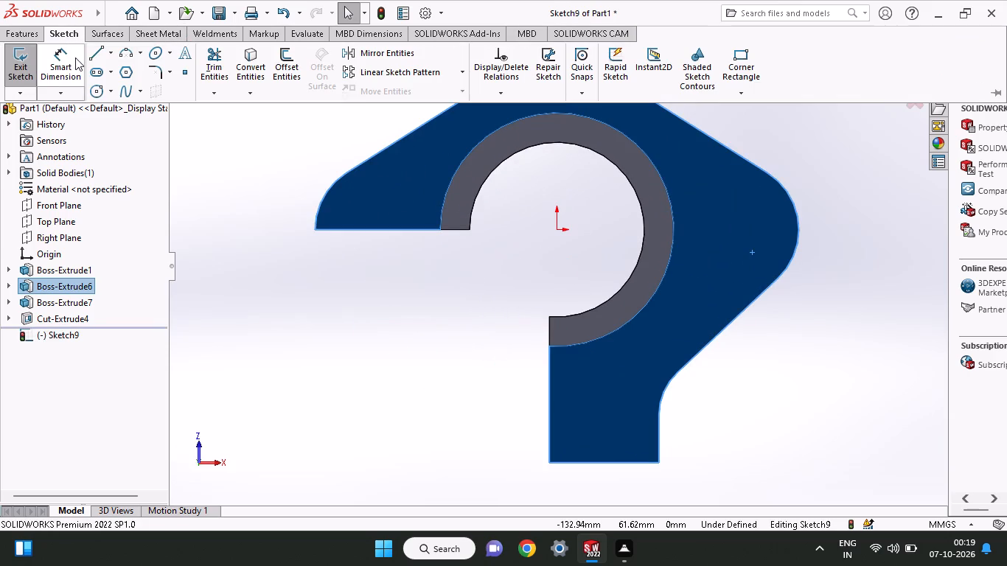
click(94, 90)
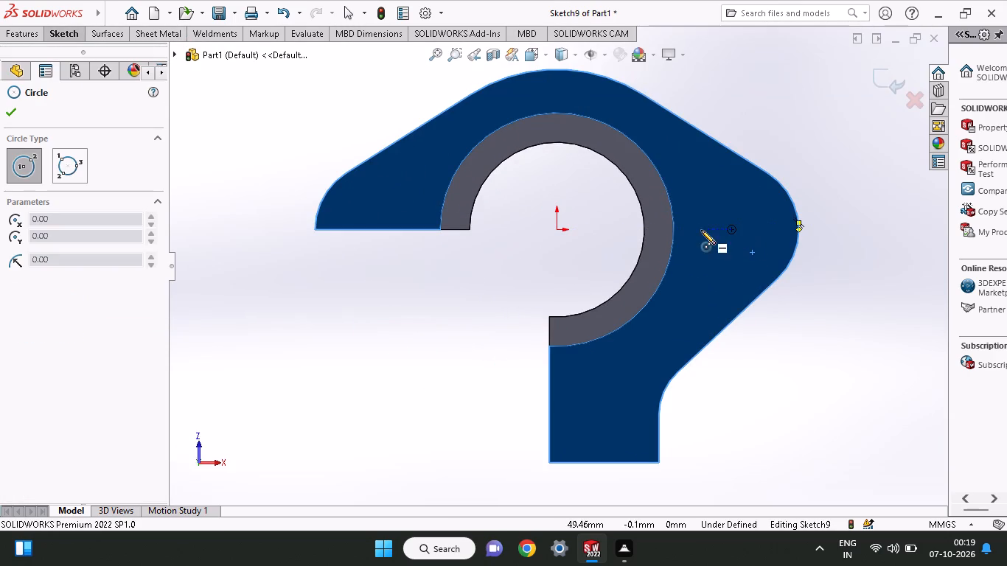
click(734, 228)
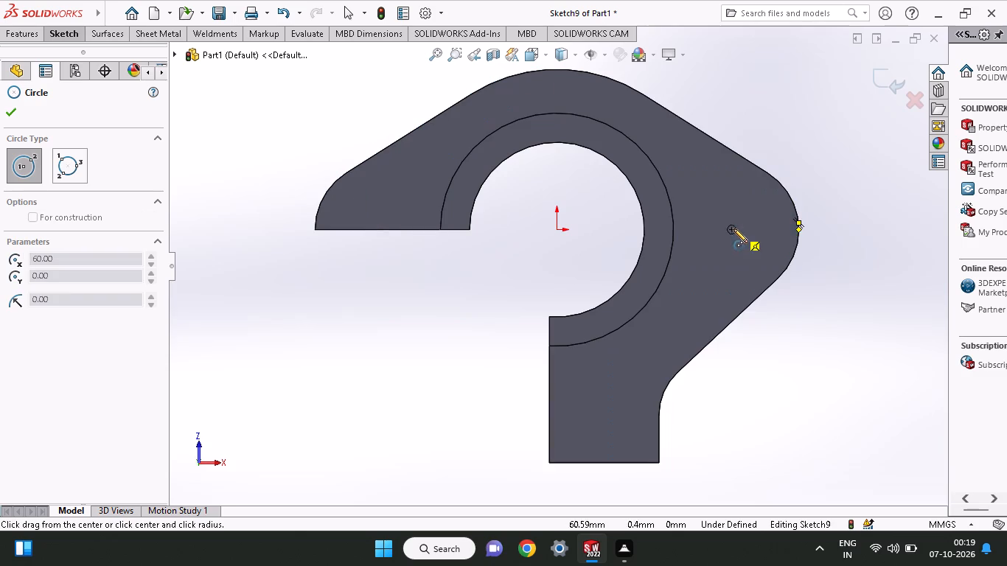
click(748, 244)
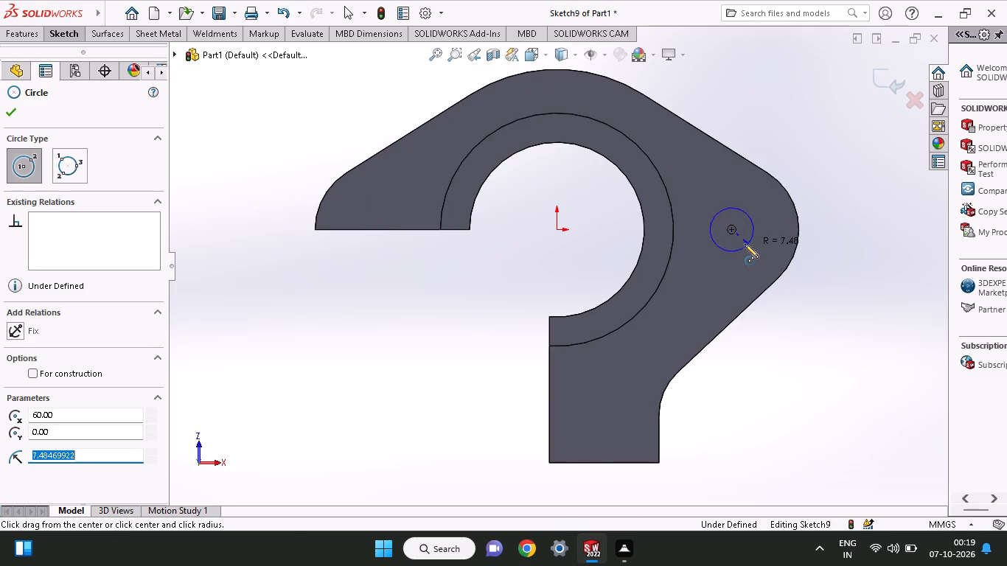
Dimension the ear circle's diameter to 21 mm.
click(68, 37)
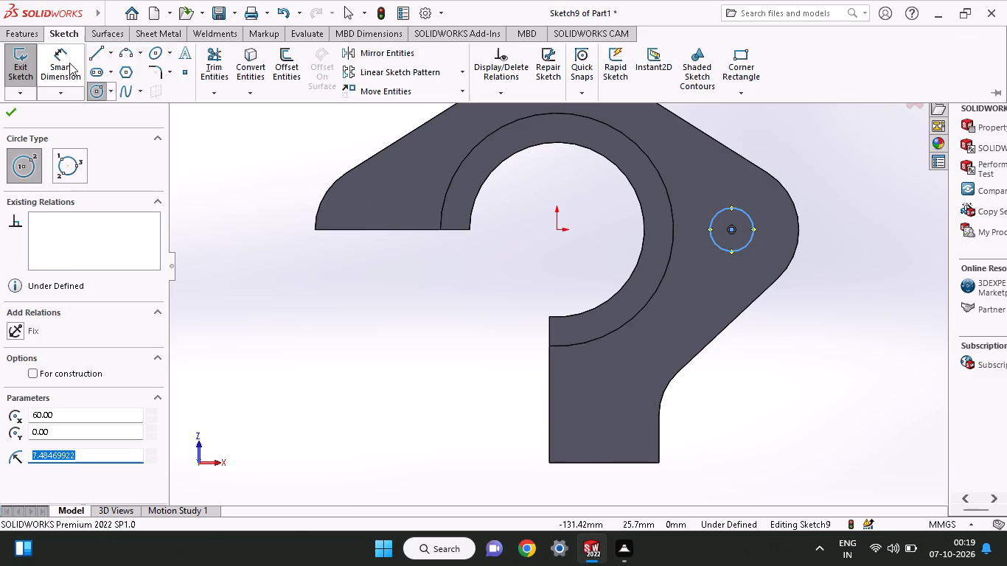
click(69, 63)
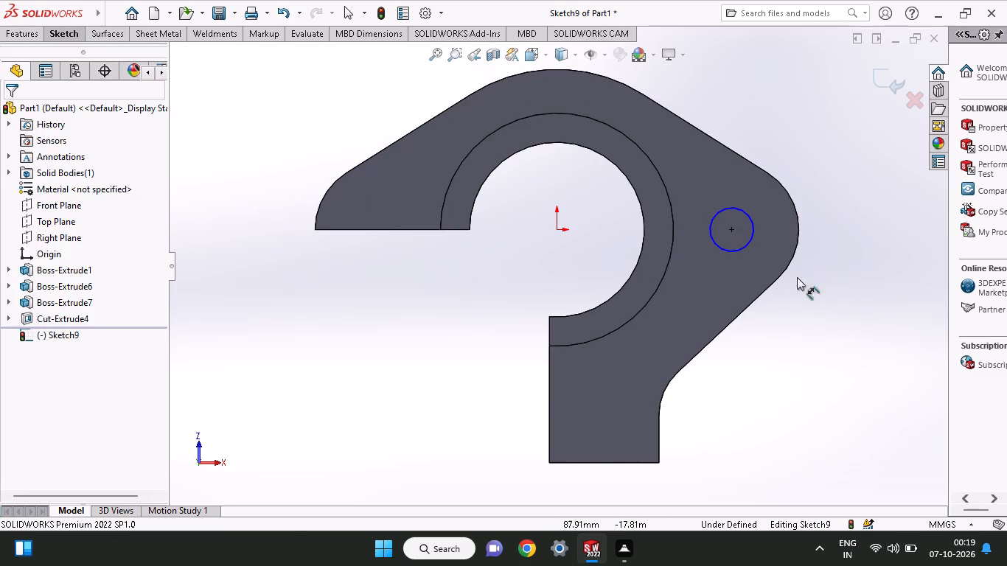
click(749, 244)
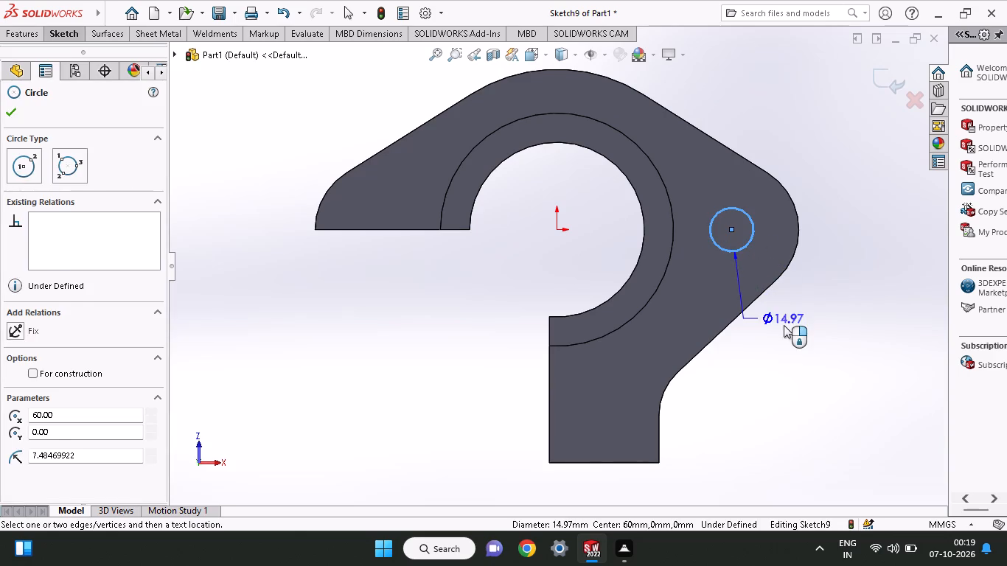
click(784, 326)
text(21)
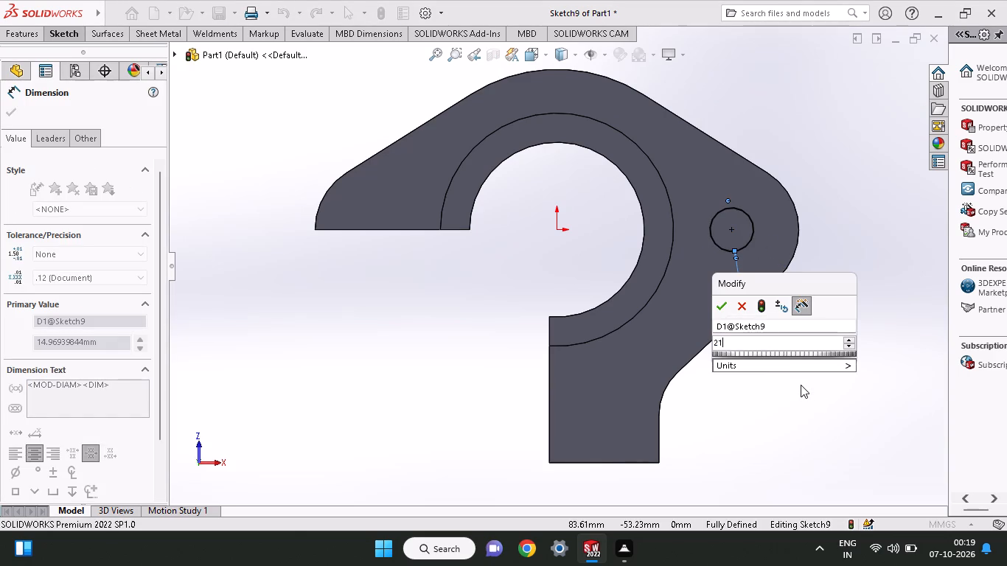
key(Return)
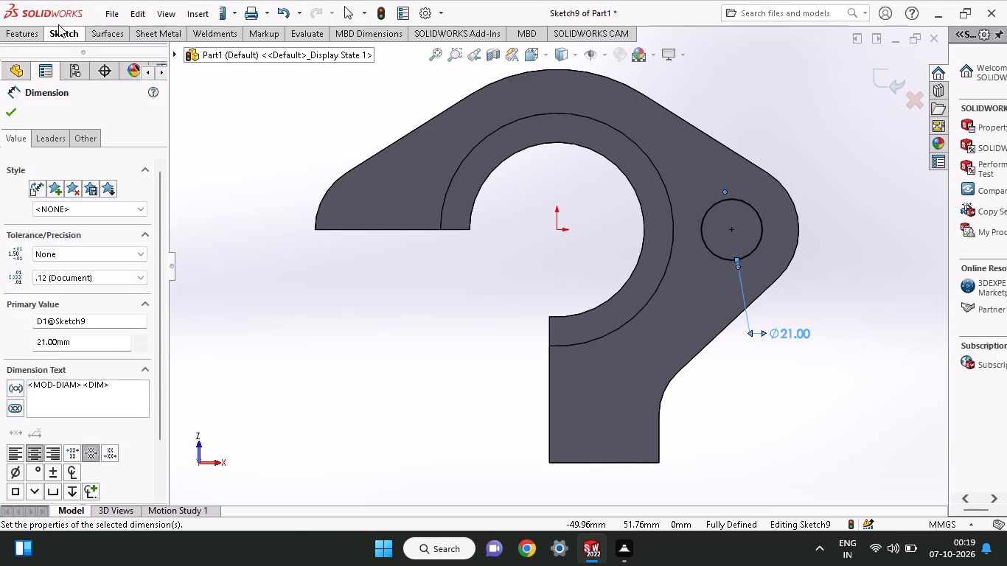
Cut-extrude the ear circle through the flange, 159 mm blind in direction 1 and 99 mm blind in direction 2.
click(21, 31)
click(216, 72)
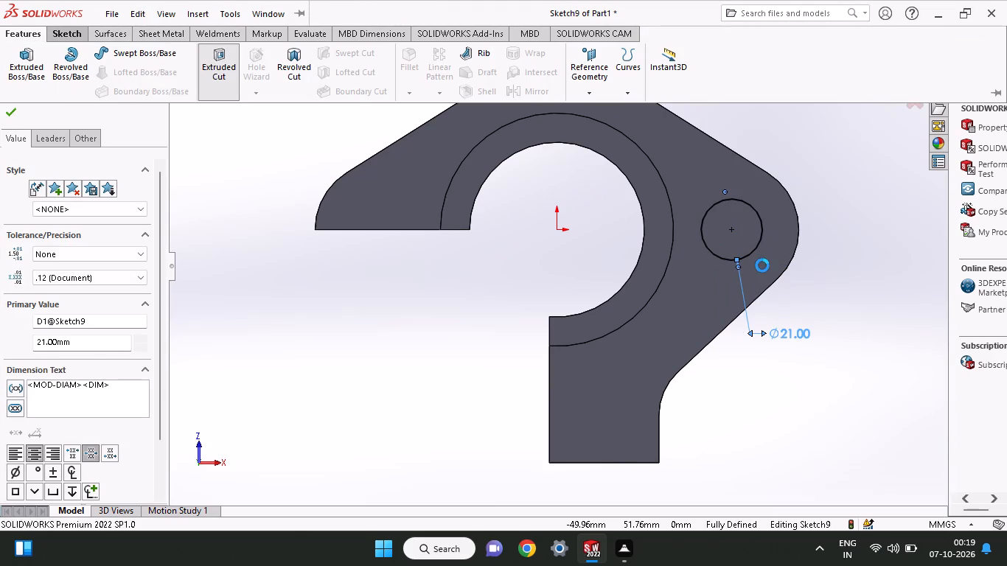
middle_drag(433, 179, 405, 277)
click(473, 86)
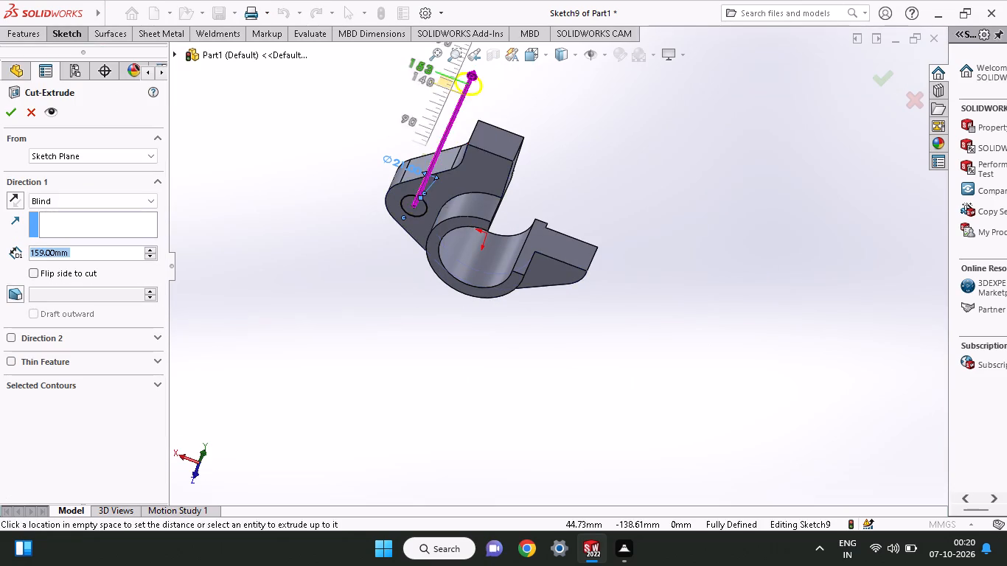
drag(411, 224, 394, 290)
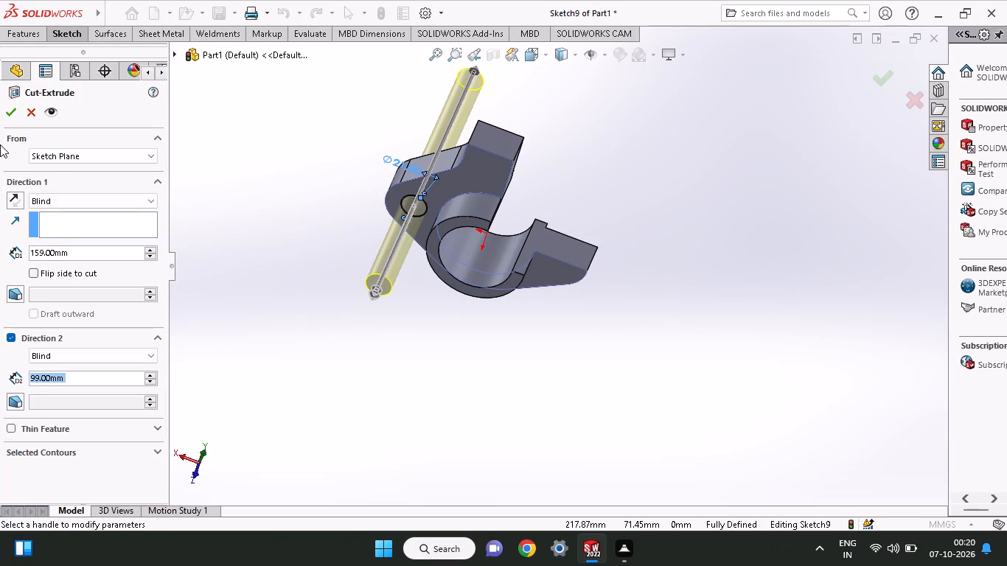
click(9, 111)
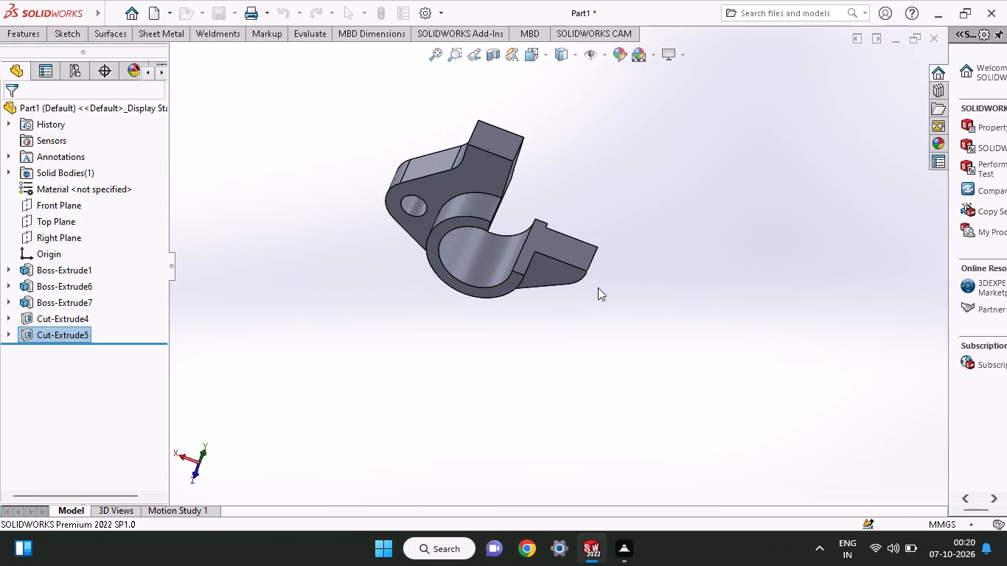
middle_drag(541, 272, 562, 198)
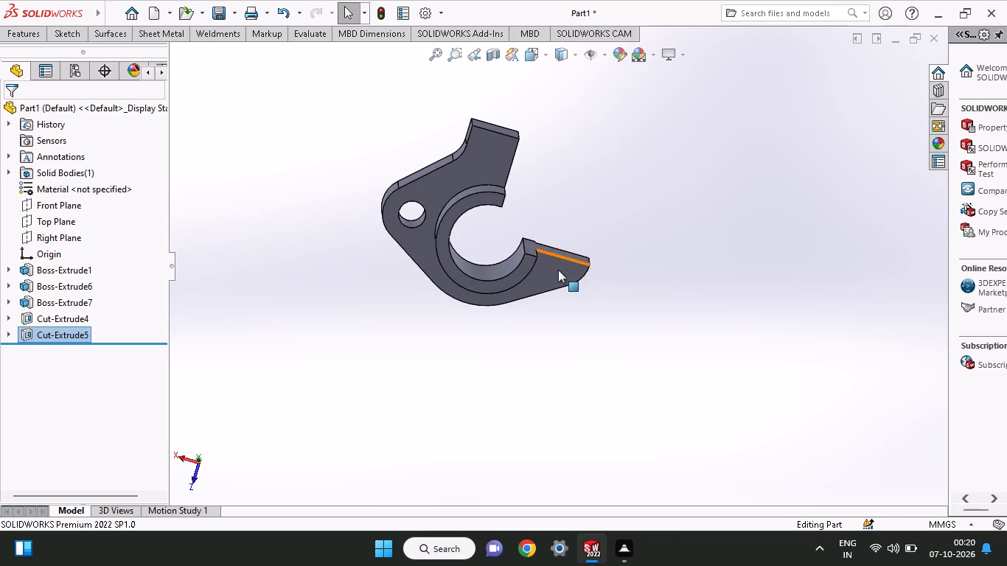
Sketch a circle of about 9.5 mm radius on the flange face, centred on the cut ear's straight edge 60 mm from the origin.
click(558, 270)
click(627, 230)
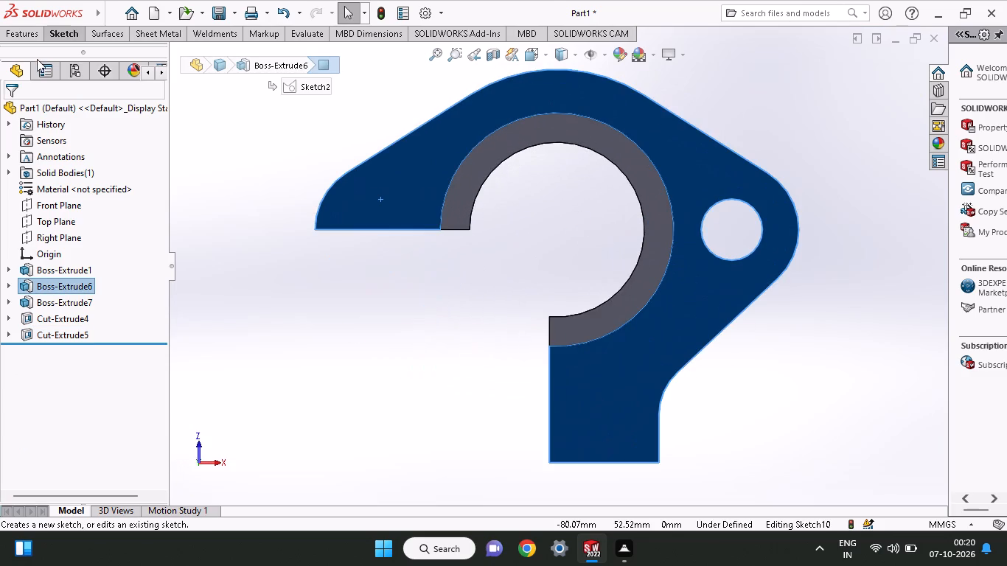
click(51, 38)
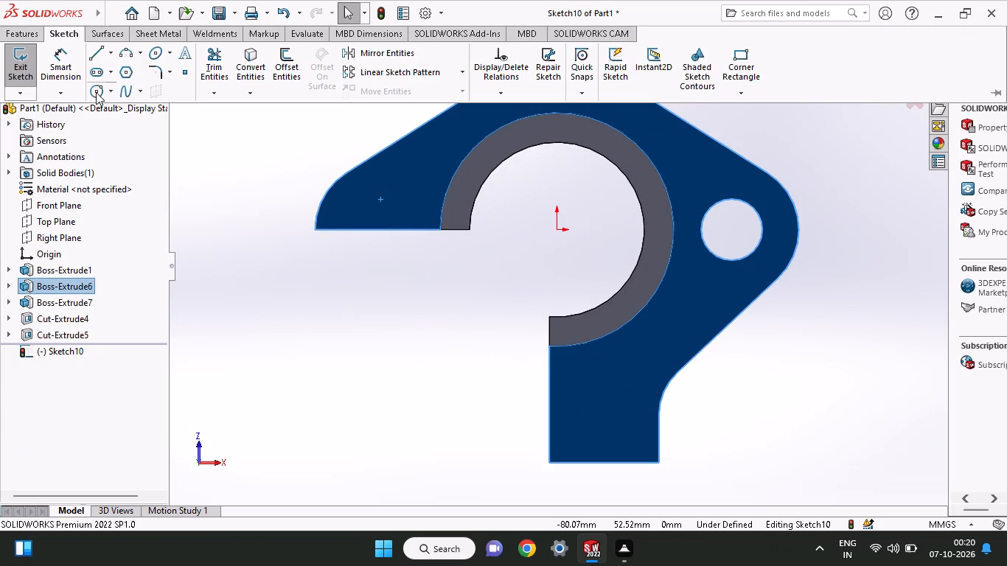
click(96, 92)
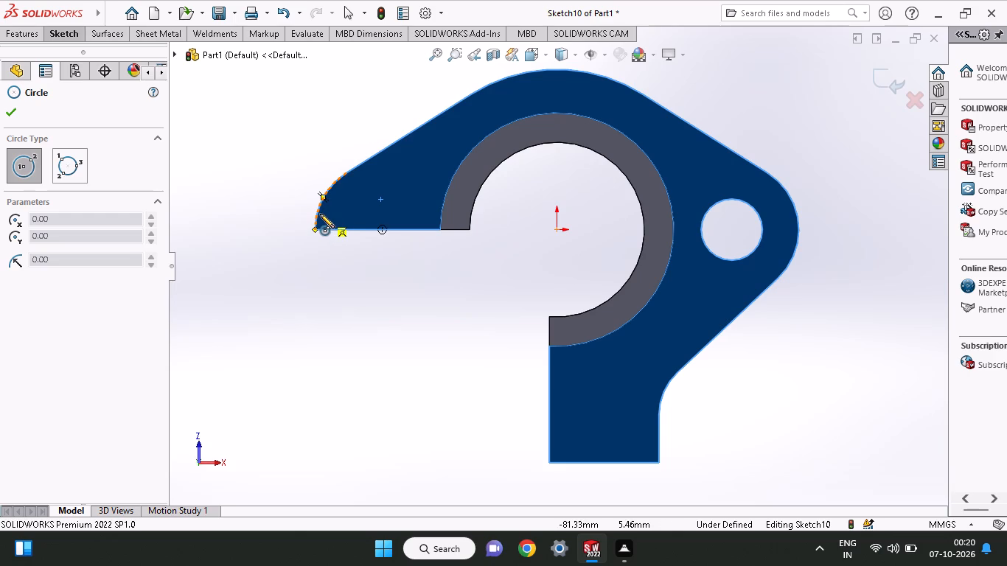
click(384, 230)
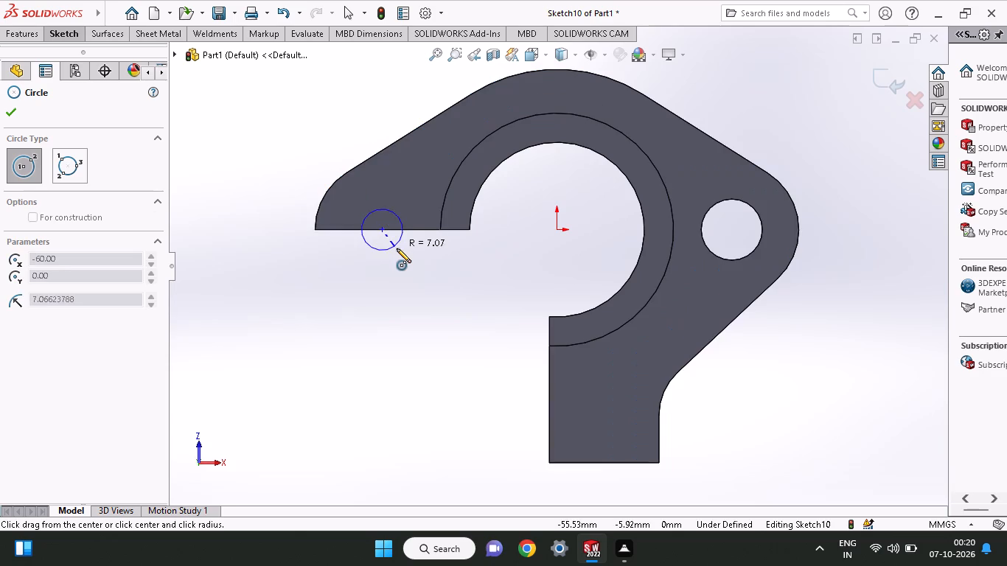
click(397, 253)
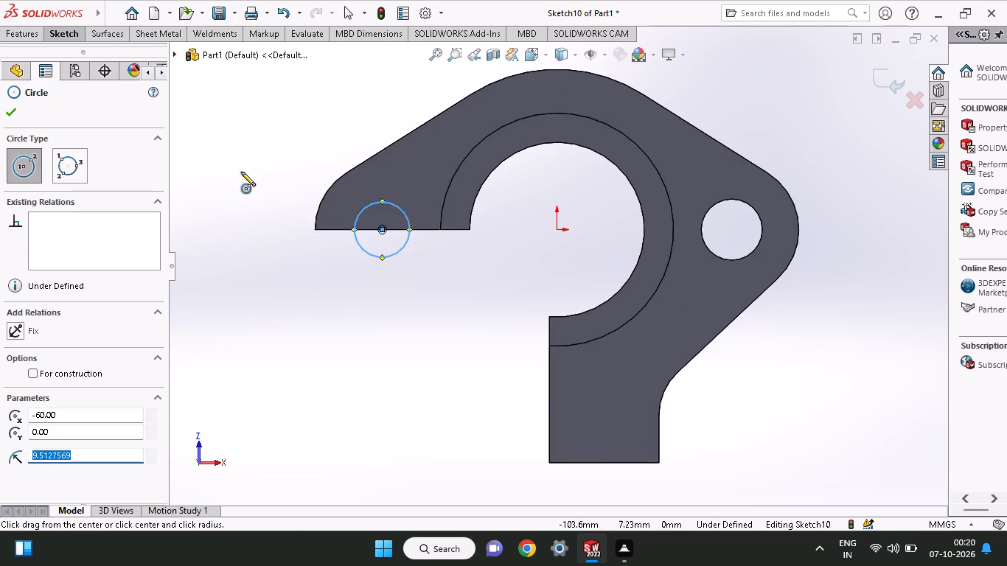
Dimension the new circle's diameter to 21 mm.
click(66, 36)
click(66, 66)
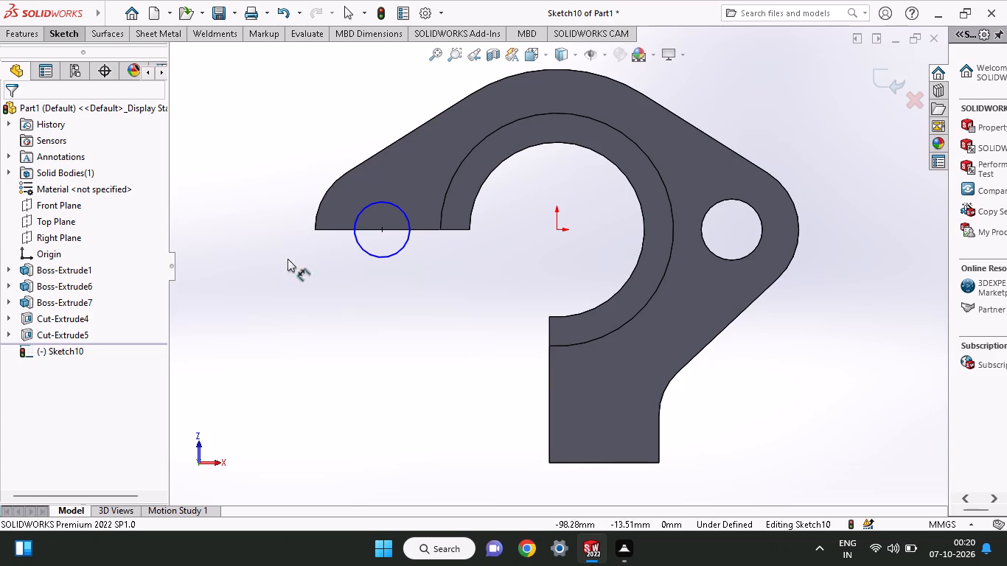
click(359, 238)
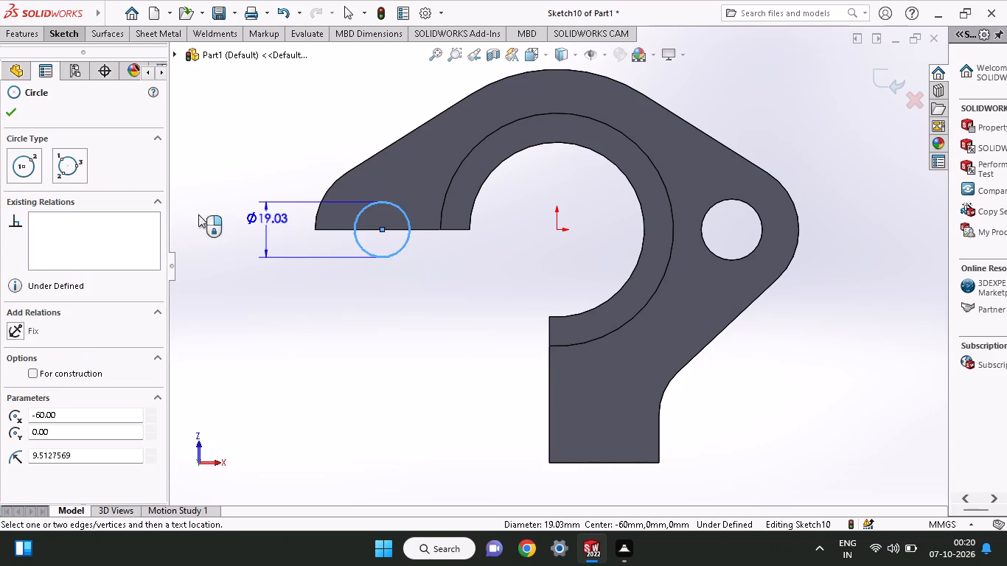
click(198, 214)
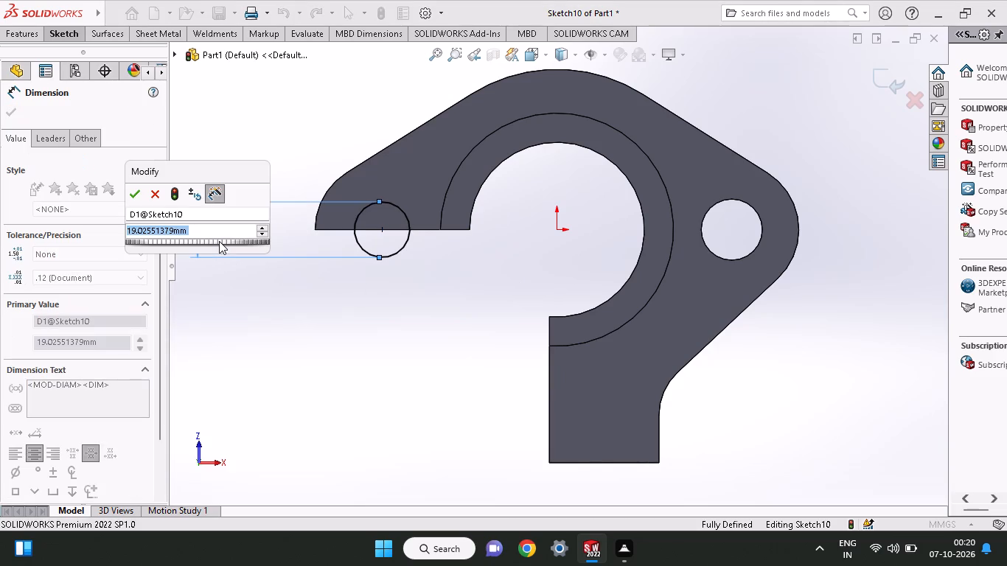
text(21)
key(Return)
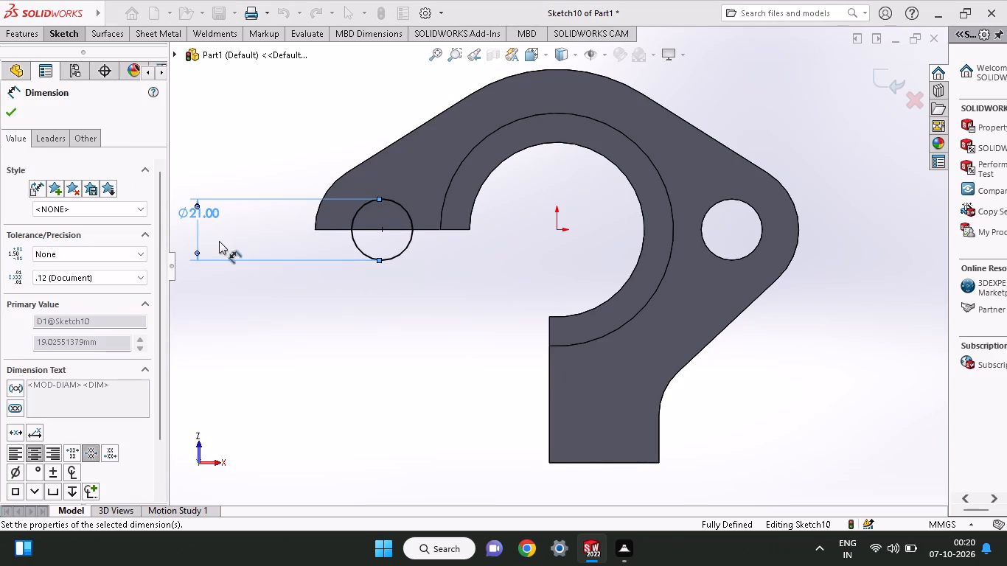
click(7, 119)
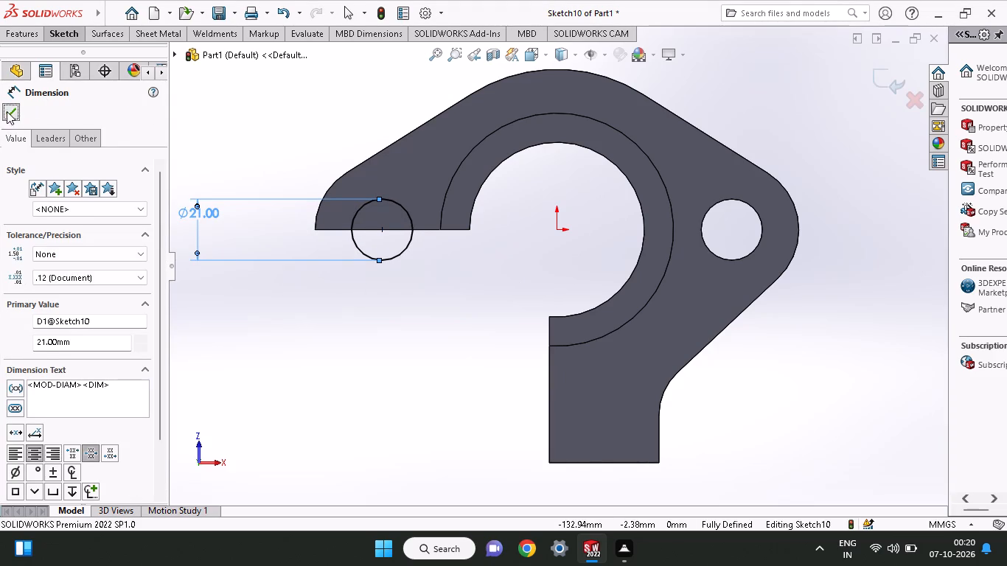
Cut-extrude the 21 mm circle through the cut ear, 405 mm blind in direction 1 and 507 mm blind in direction 2.
click(16, 33)
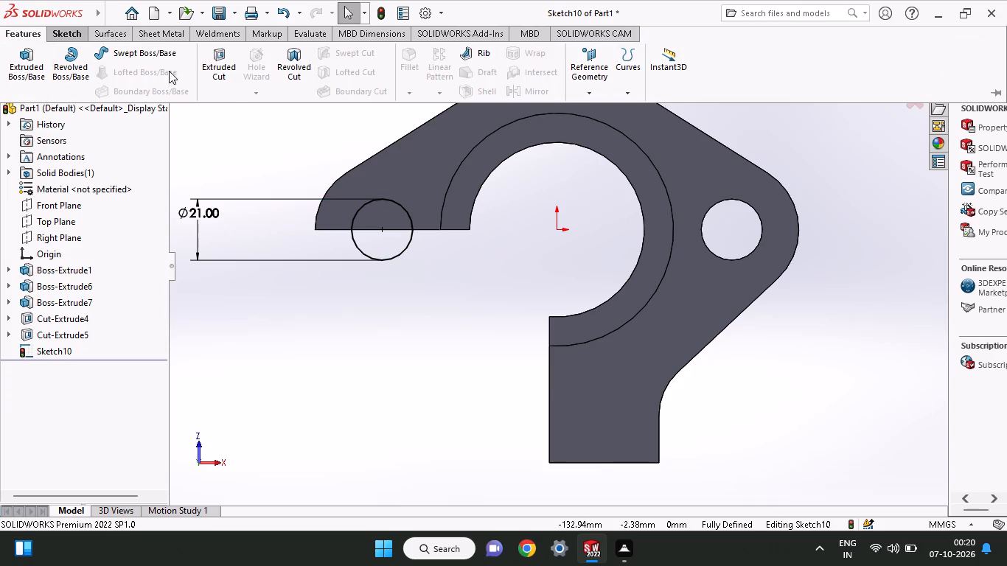
click(211, 63)
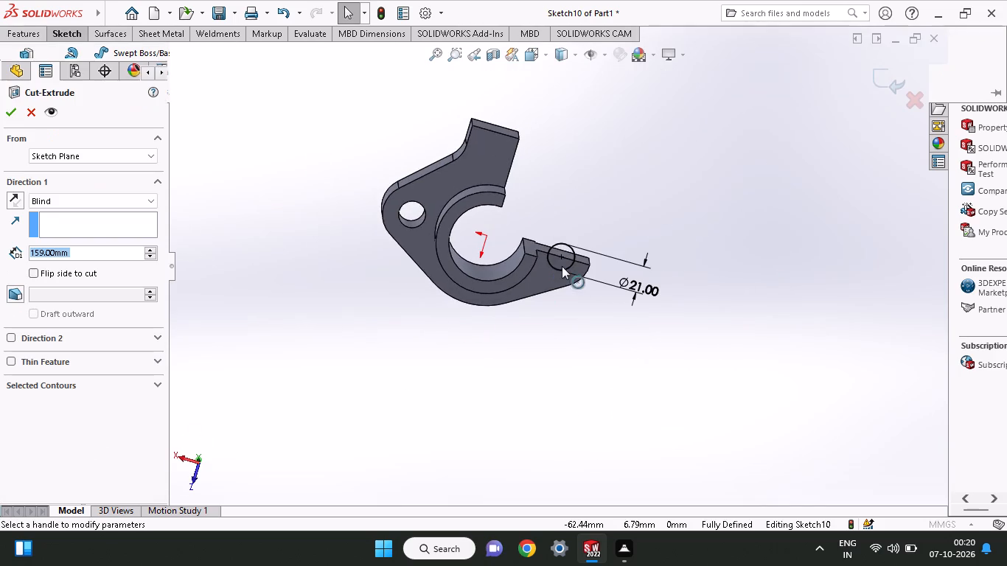
drag(557, 213, 557, 164)
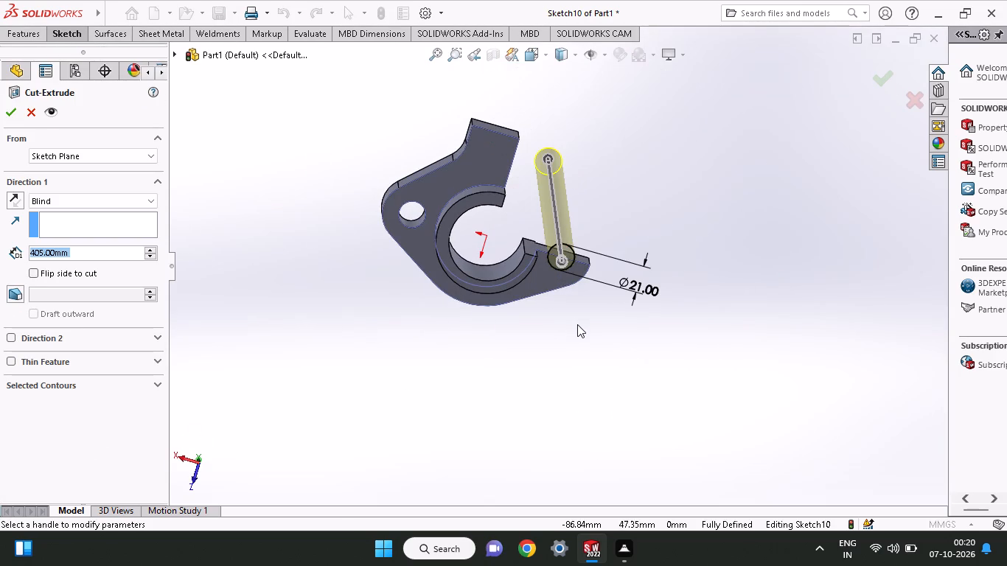
drag(563, 265, 588, 380)
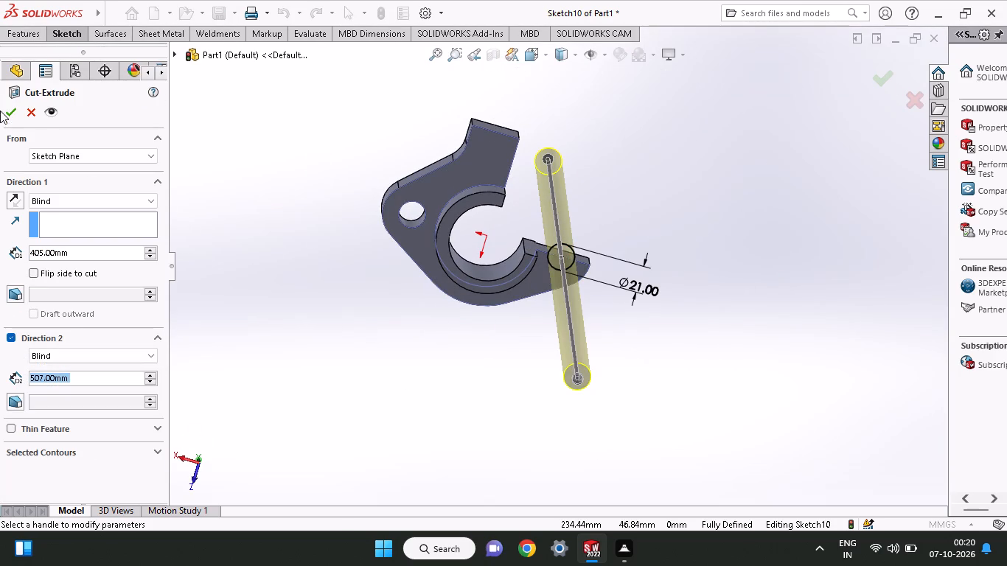
click(7, 109)
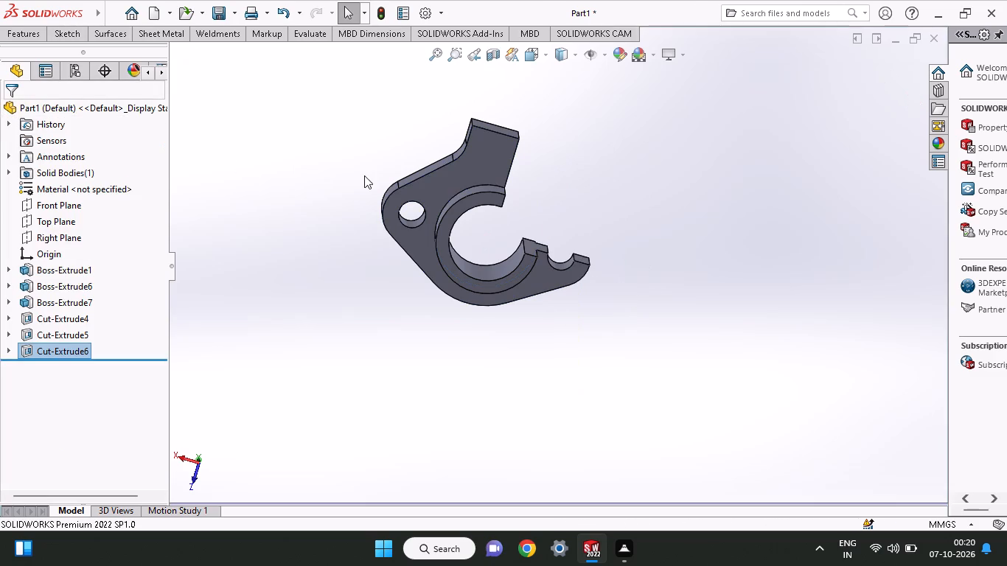
Examine the part from both flange sides and the quarter-cut side, checking the half hole in the cut ear.
middle_drag(665, 262, 484, 282)
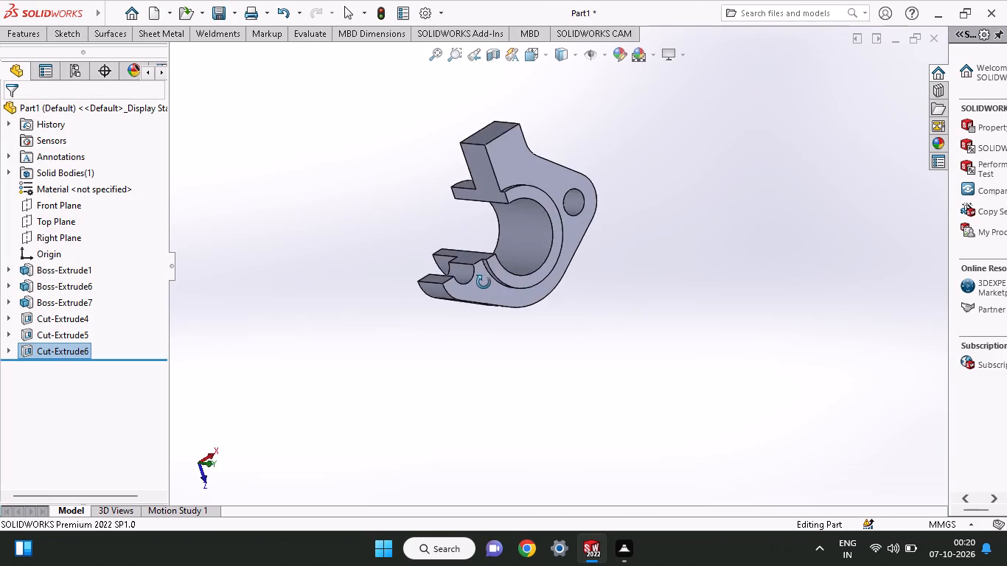
middle_drag(484, 282, 473, 242)
scroll(417, 511, up, 1)
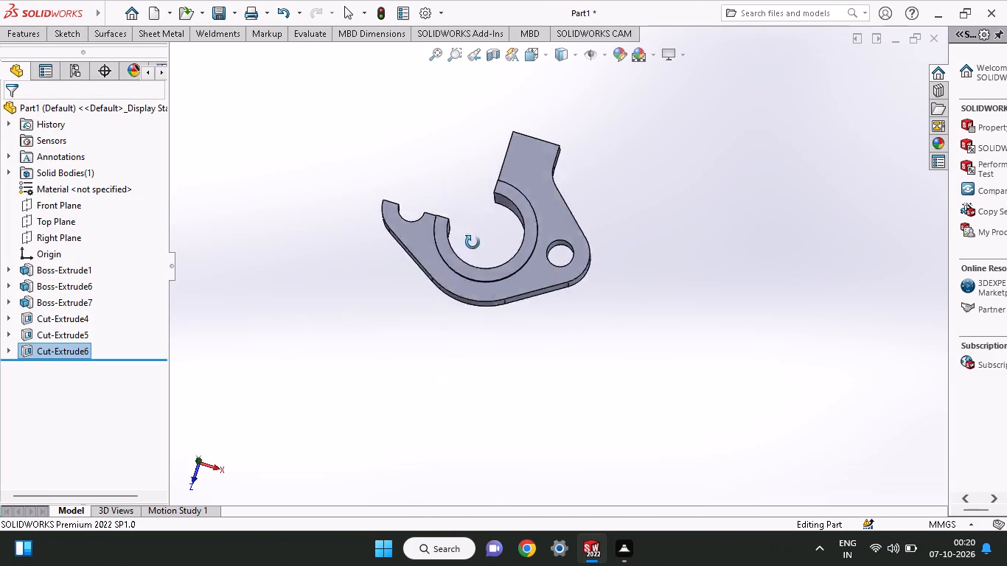
middle_drag(473, 242, 603, 163)
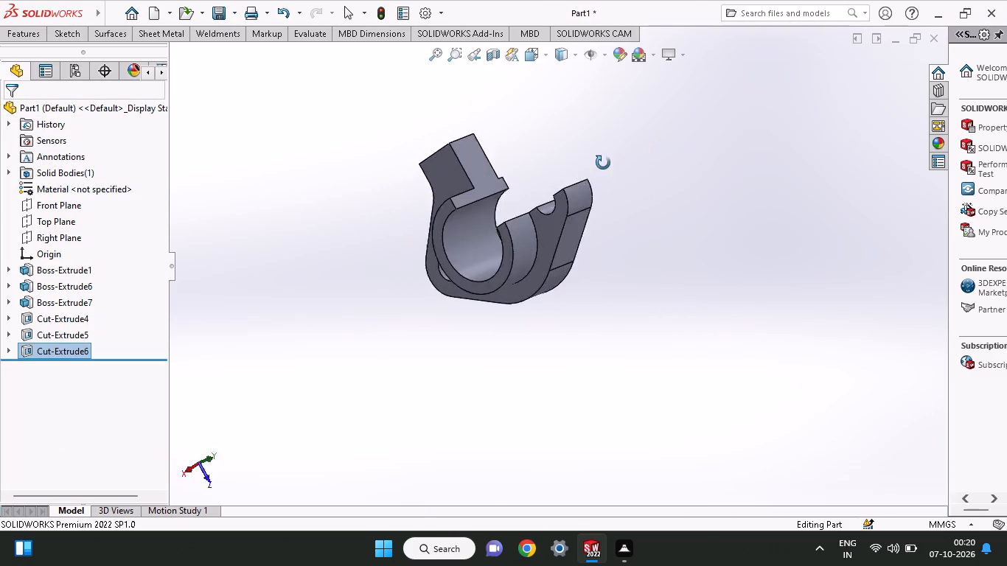
middle_drag(603, 163, 683, 207)
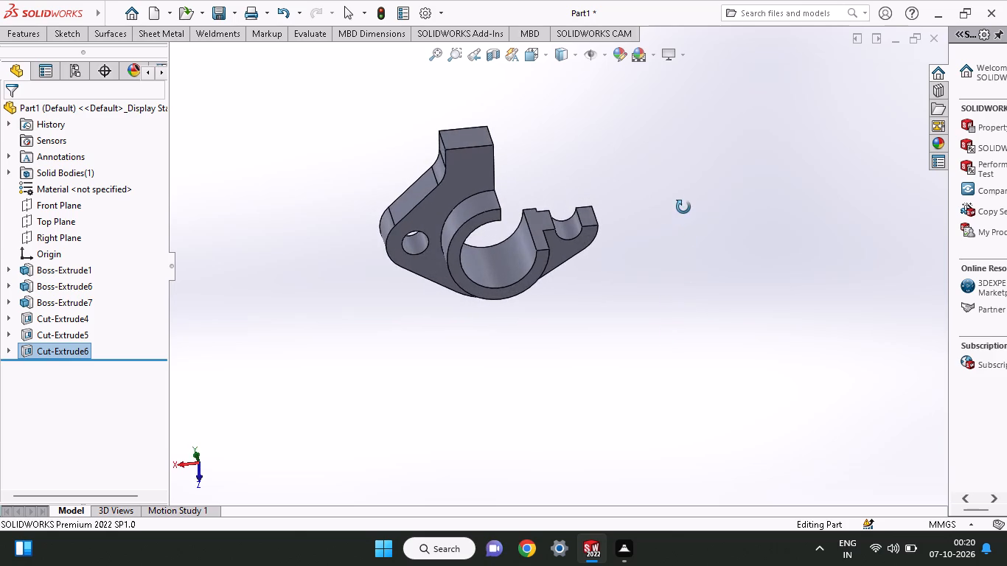
middle_drag(683, 207, 658, 172)
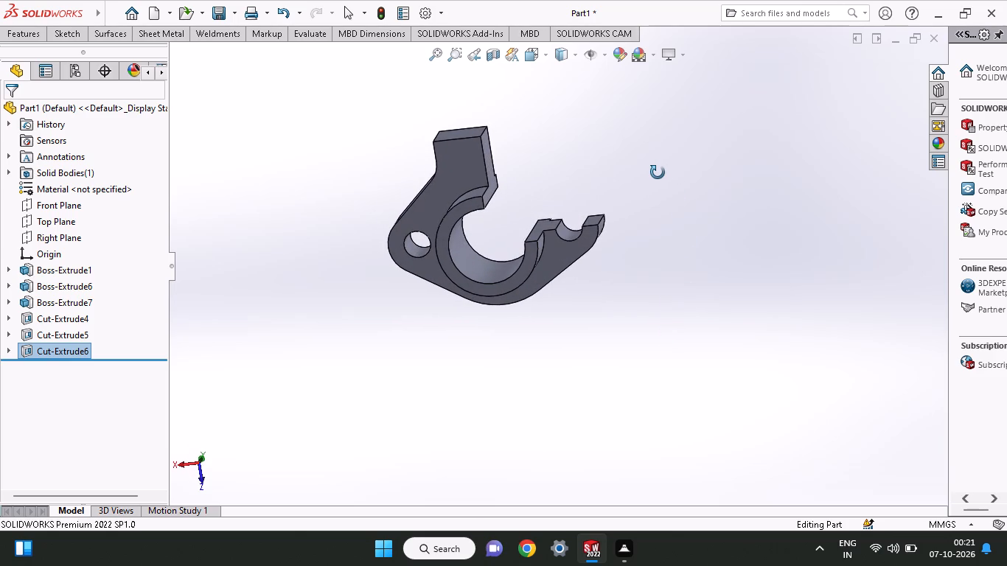
middle_drag(658, 172, 685, 181)
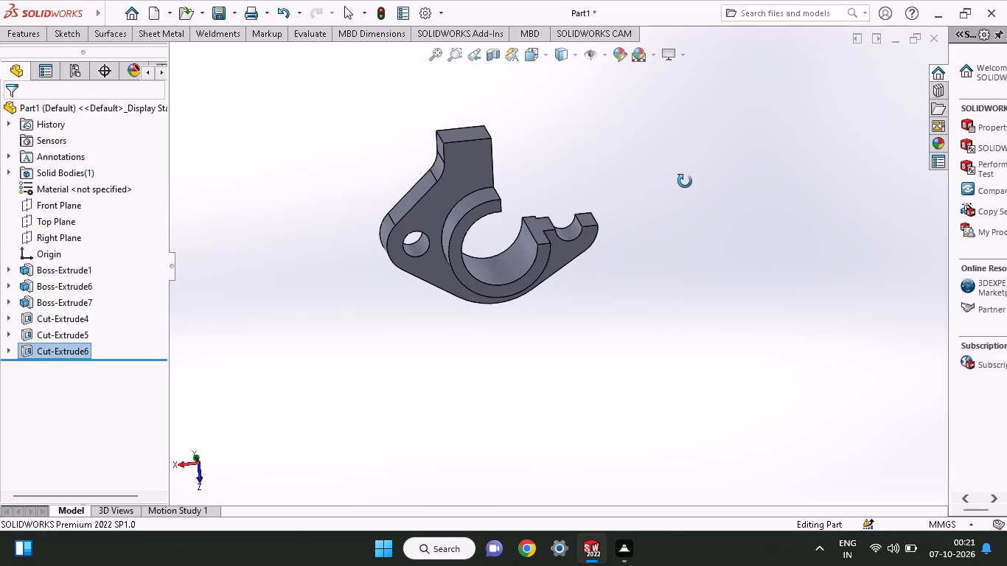
middle_drag(685, 181, 670, 136)
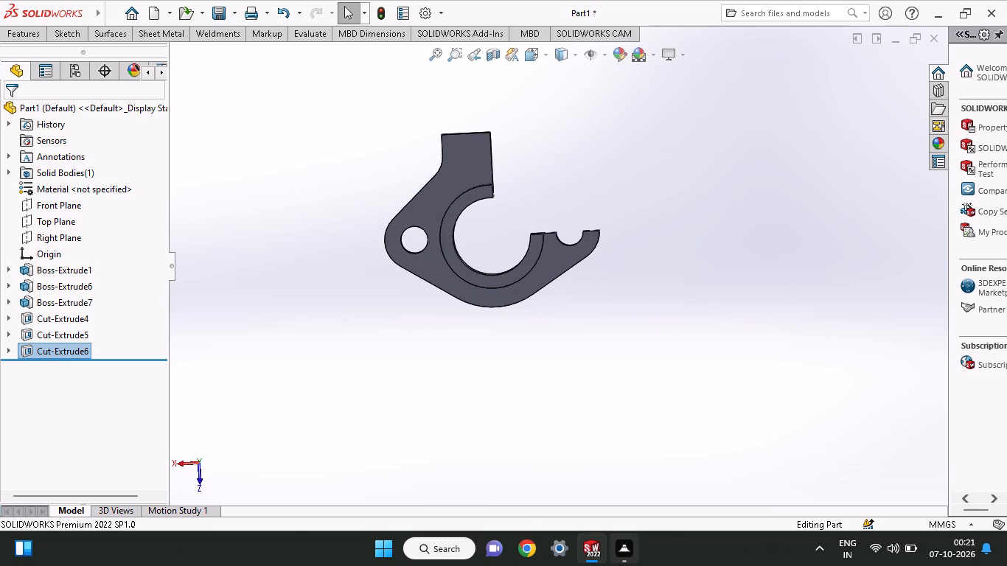
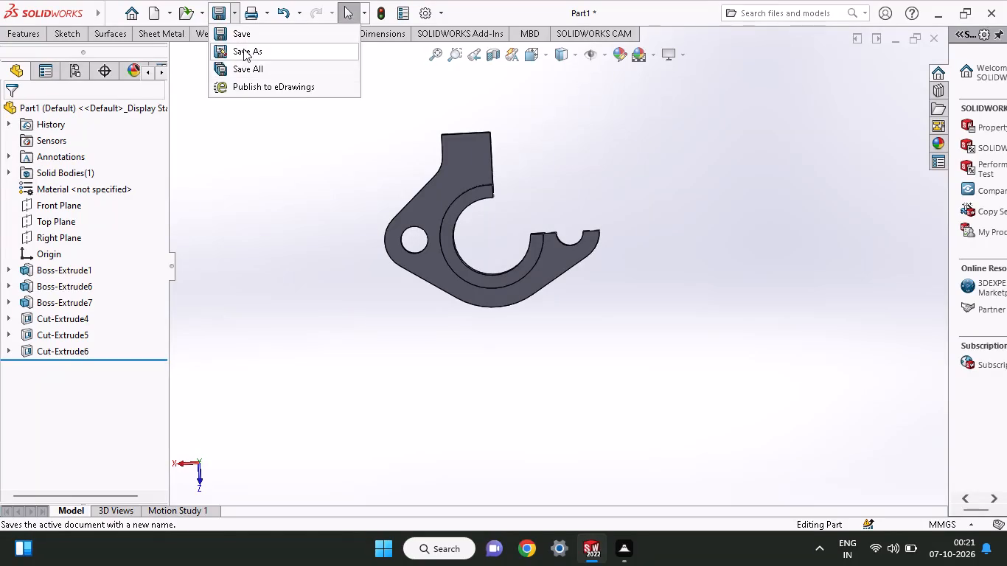
Save the part in the Documents folder as a SOLIDWORKS Part named 100 ex- 79.
click(243, 49)
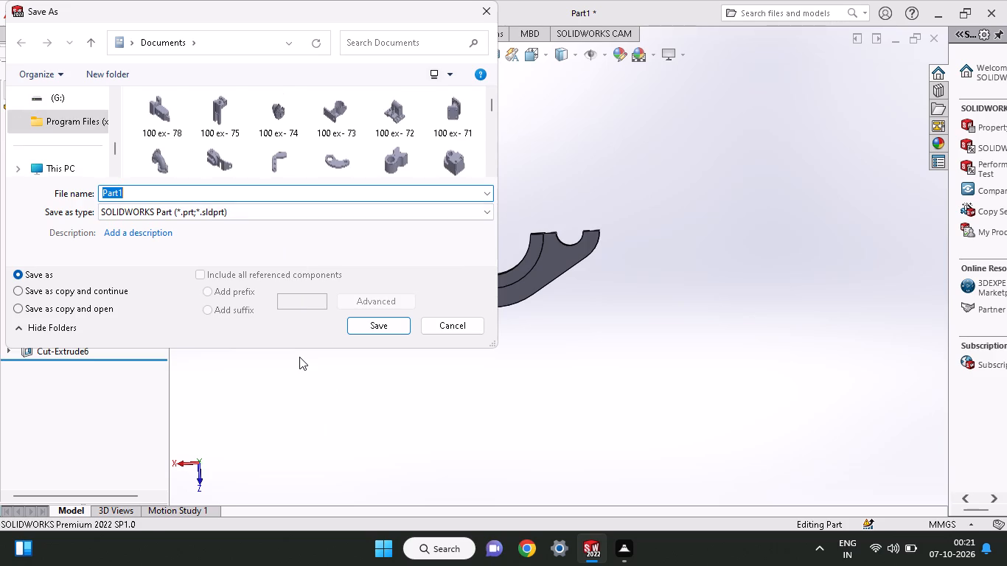
key(BackSpace)
key(1)
text(00)
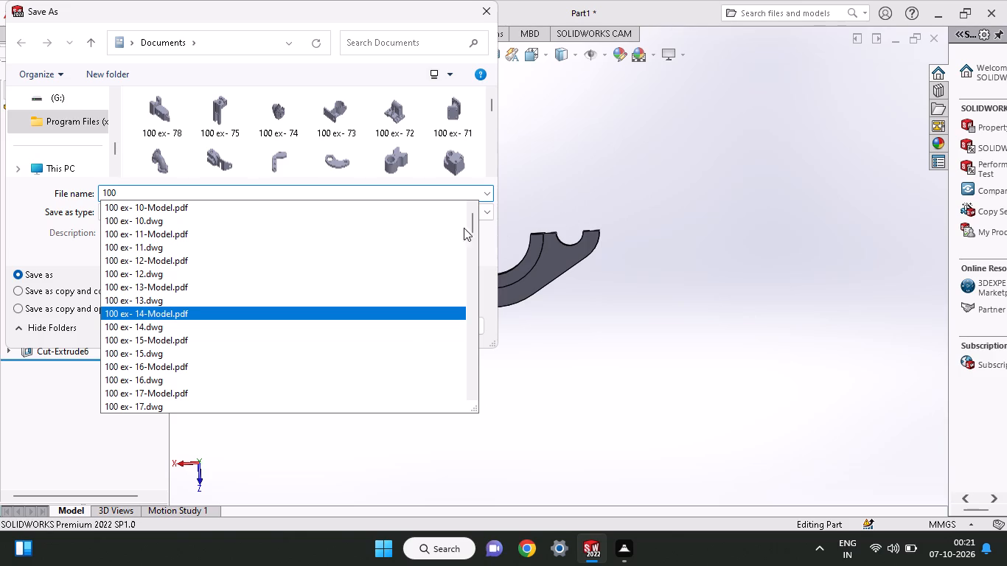
drag(475, 225, 498, 390)
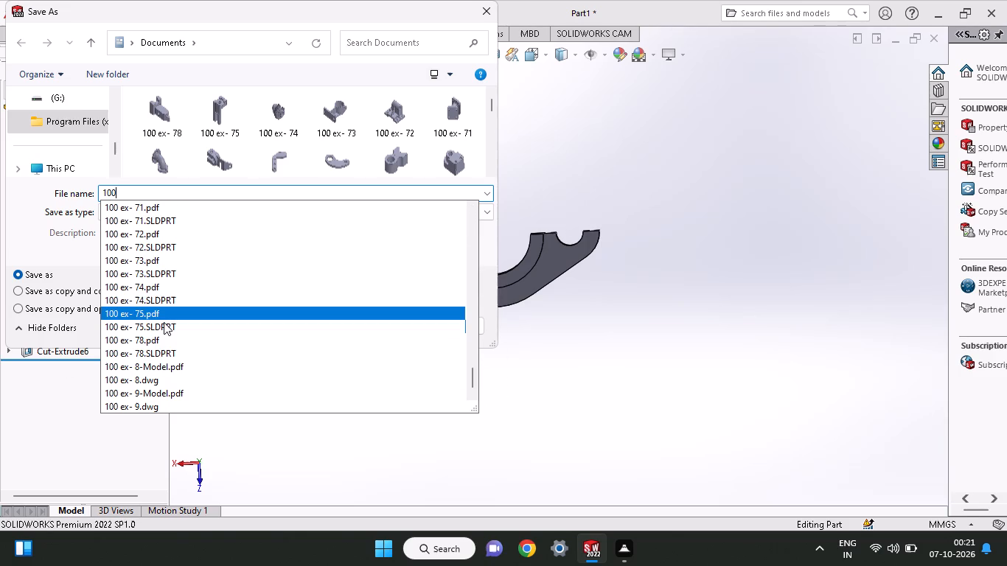
click(157, 348)
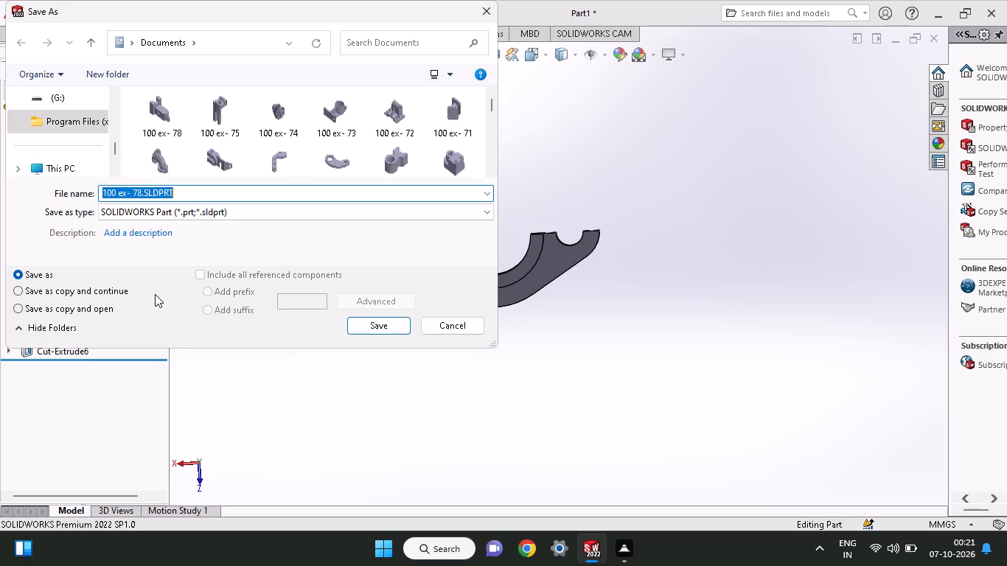
click(195, 191)
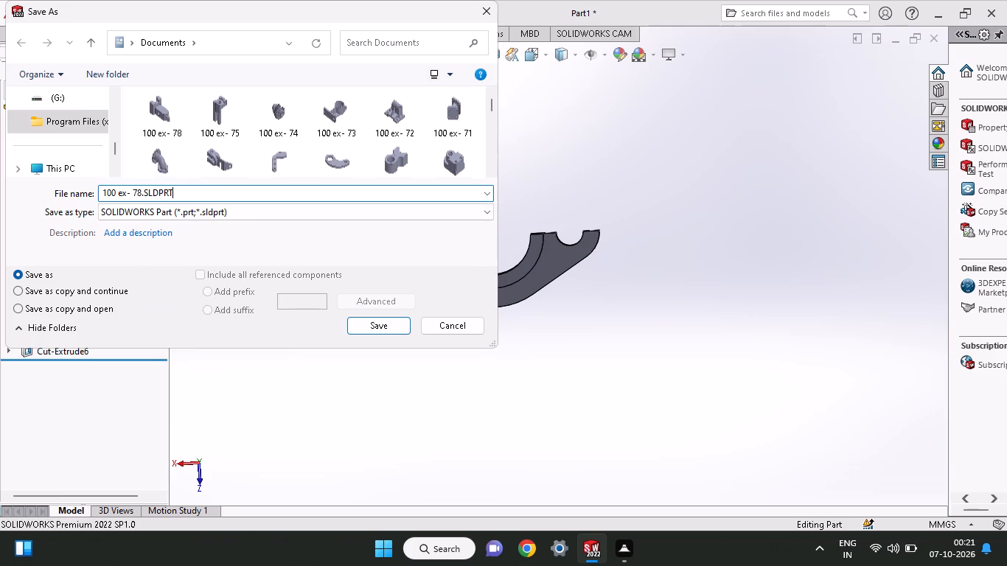
key(BackSpace)
key(BackSpace)
key(BackSpace)
key(BackSpace)
key(BackSpace)
key(BackSpace)
key(BackSpace)
key(BackSpace)
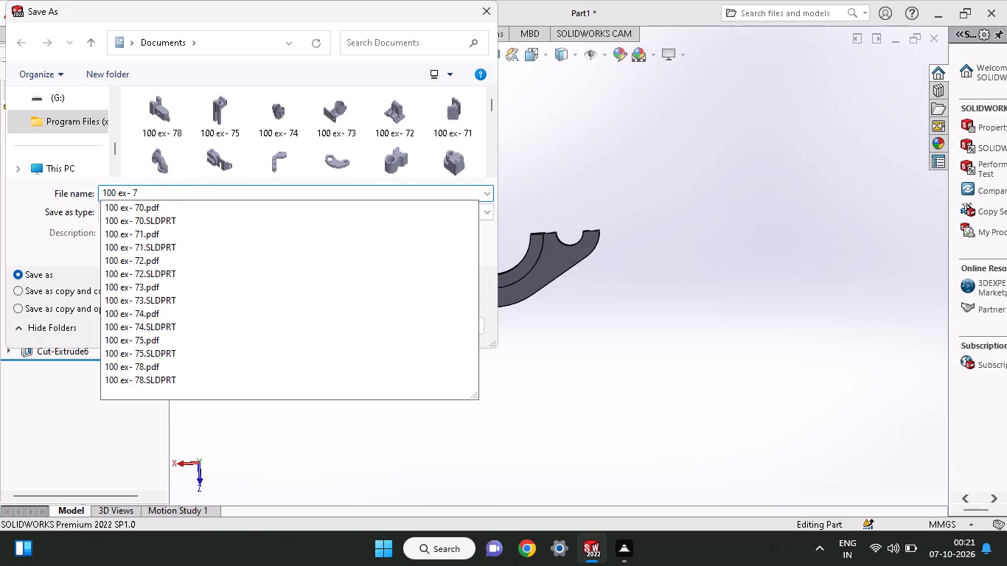
key(9)
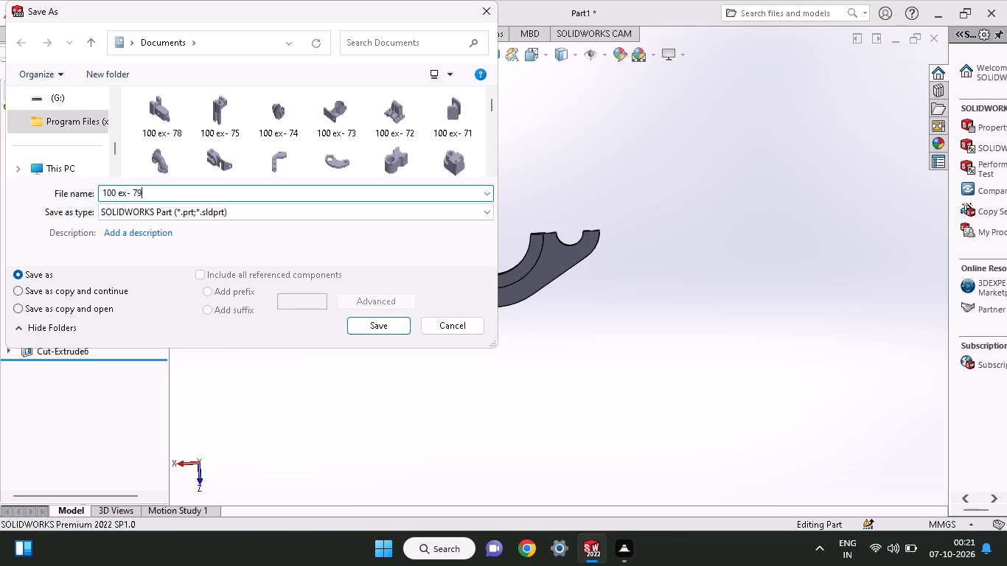
click(390, 329)
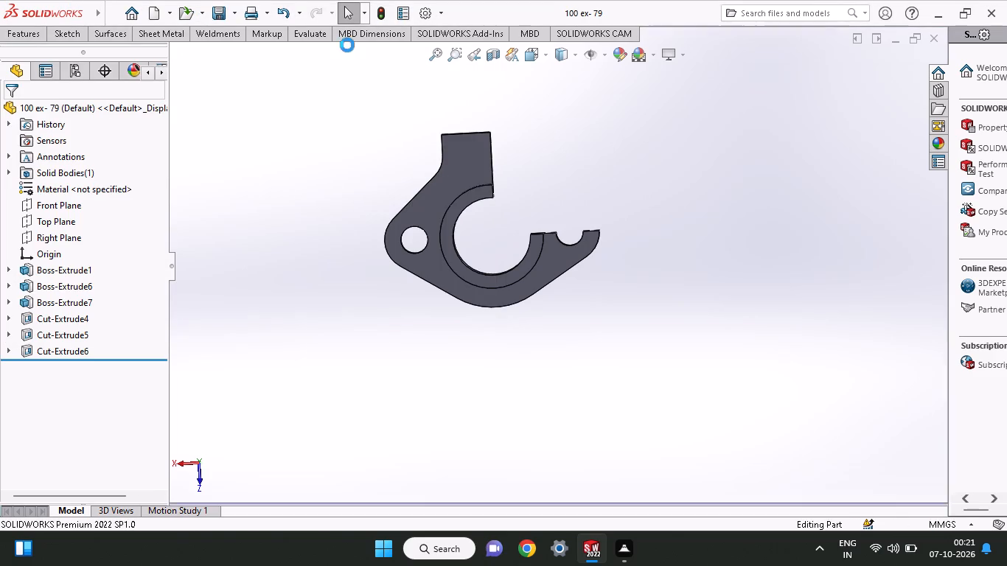
Save a copy of the part in Adobe Portable Document Format (PDF) under the name 100 ex- 79.
click(235, 18)
click(235, 50)
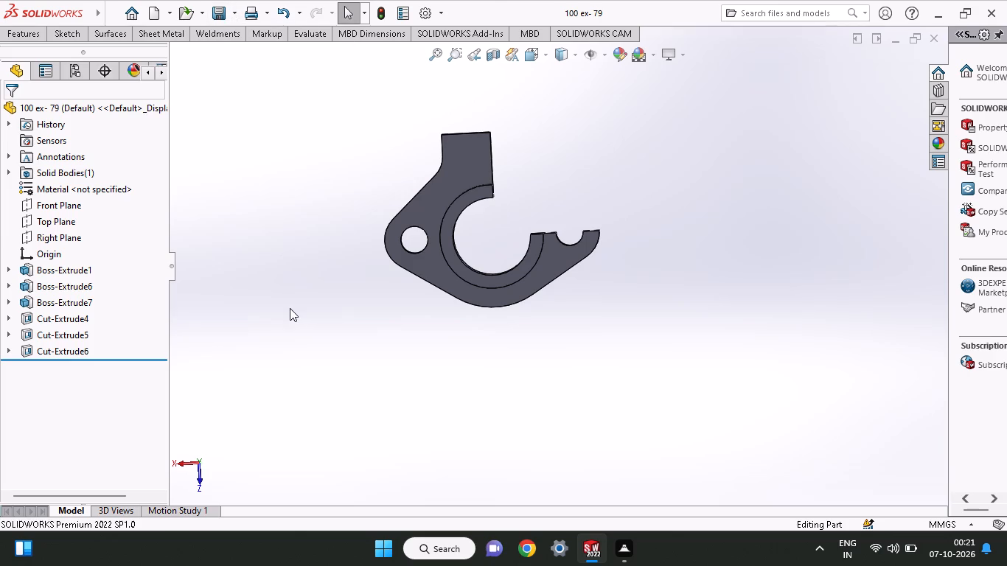
click(285, 214)
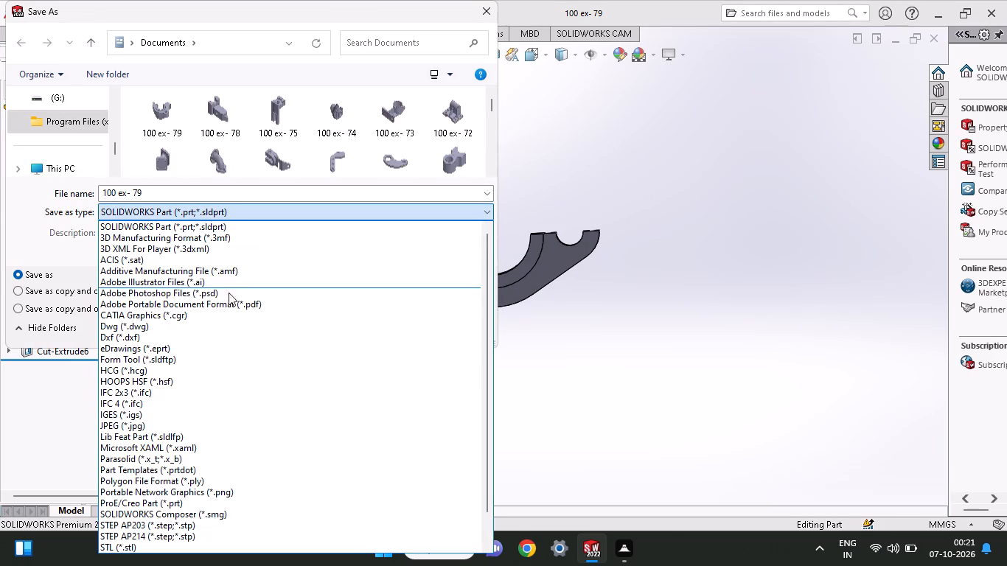
click(226, 308)
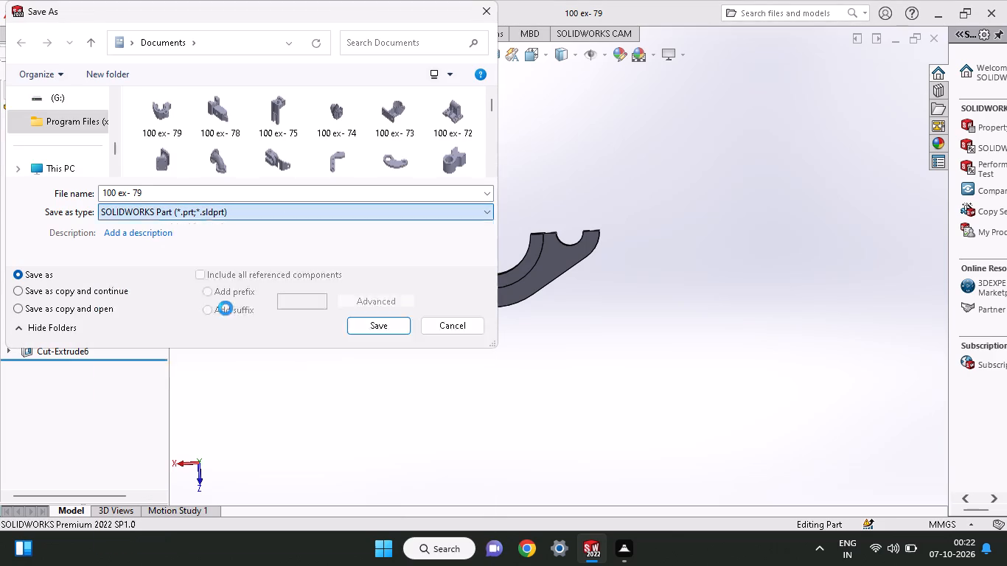
click(389, 360)
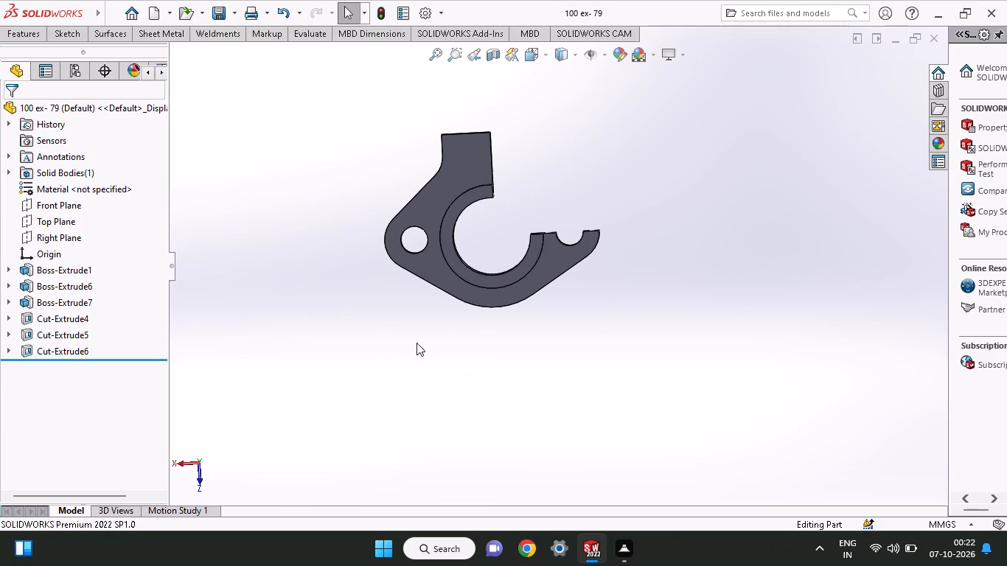
Examine the finished part all round, including the bore, both flange faces, the quarter cut and the ear holes.
middle_drag(632, 272, 602, 363)
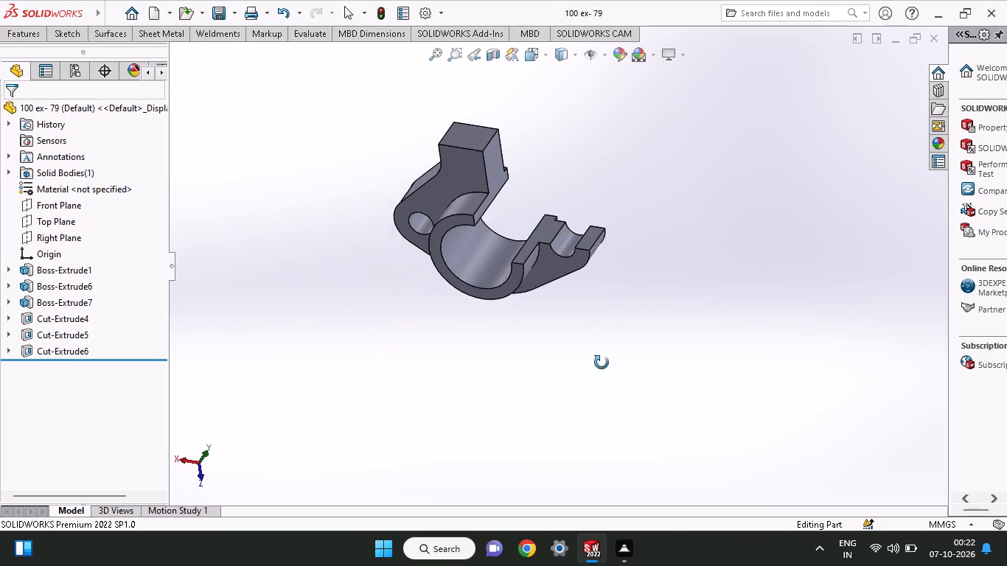
middle_drag(602, 363, 677, 268)
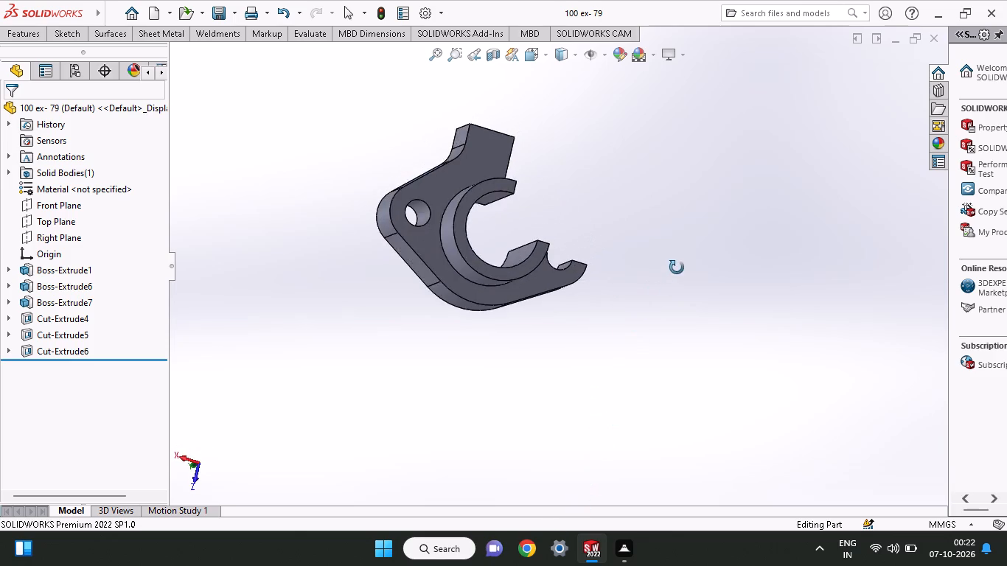
middle_drag(677, 268, 533, 253)
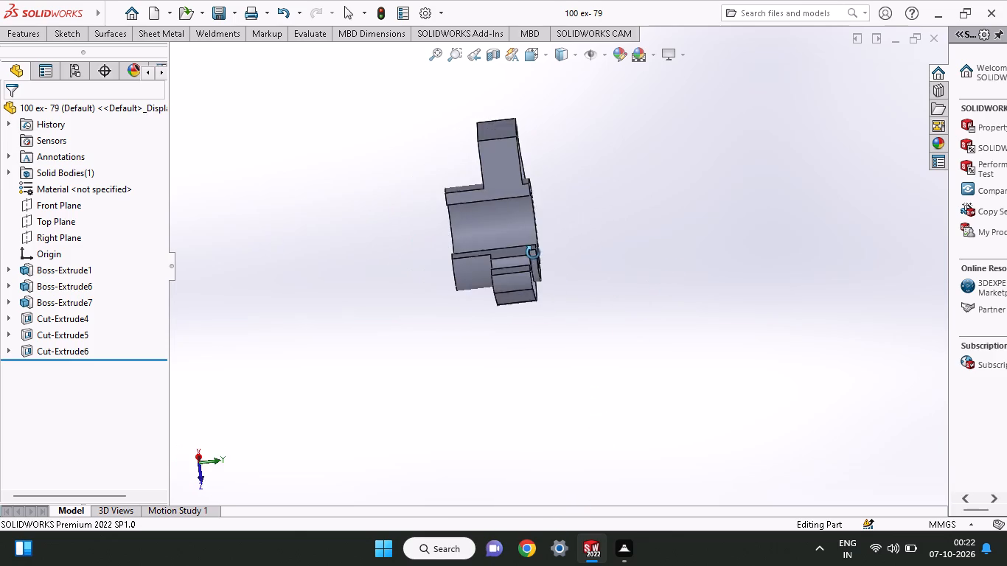
middle_drag(533, 253, 532, 282)
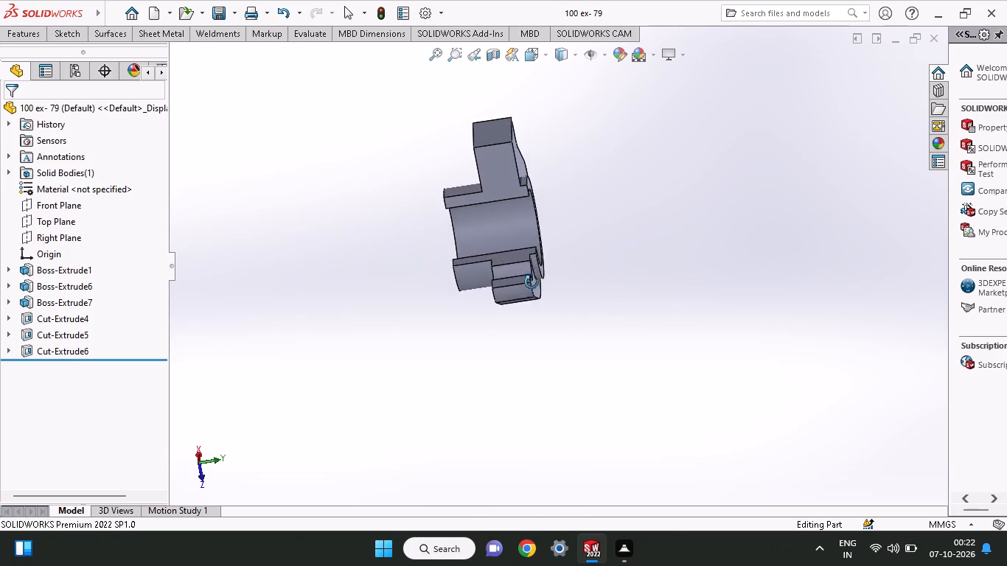
middle_drag(532, 282, 411, 161)
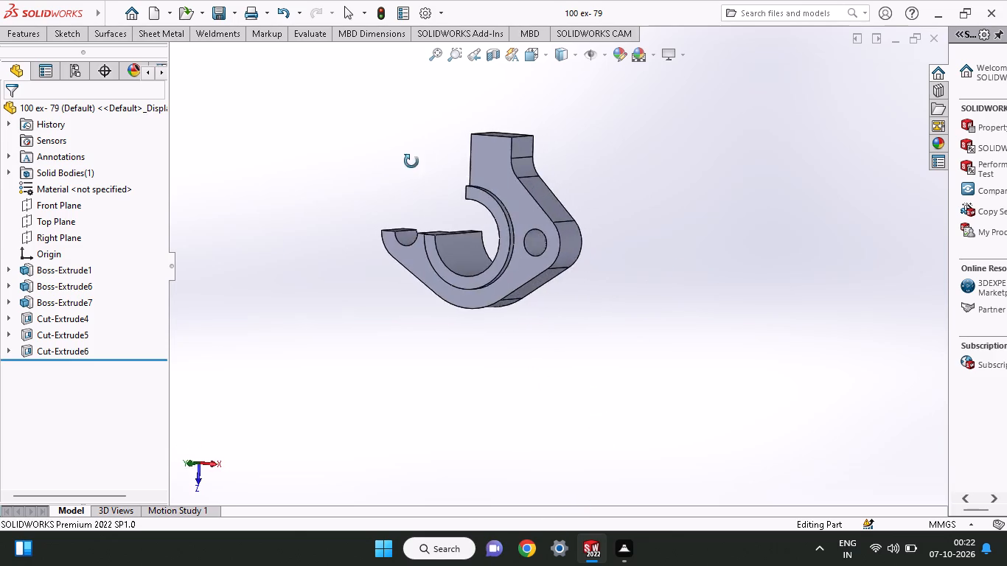
middle_drag(411, 161, 579, 286)
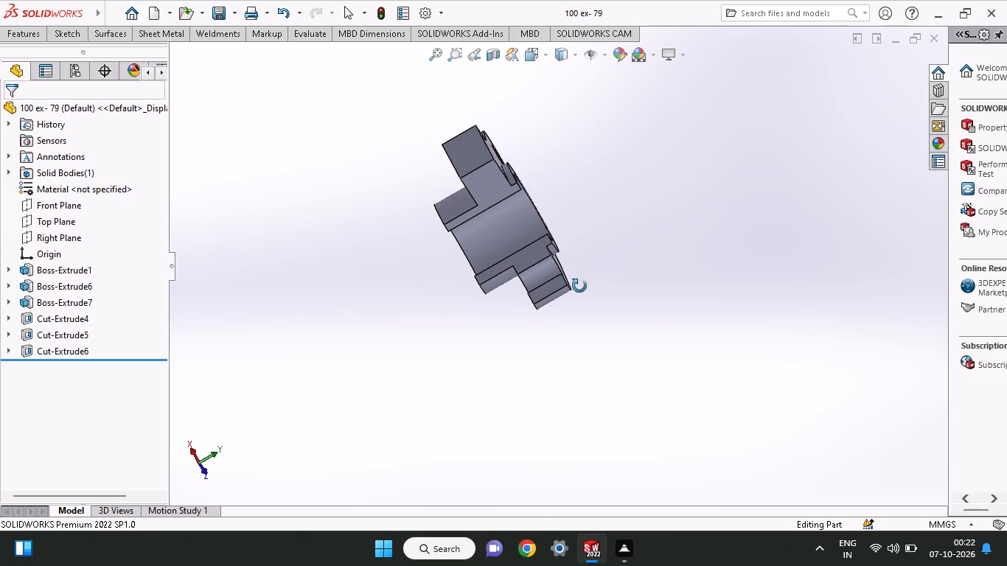
middle_drag(579, 286, 630, 214)
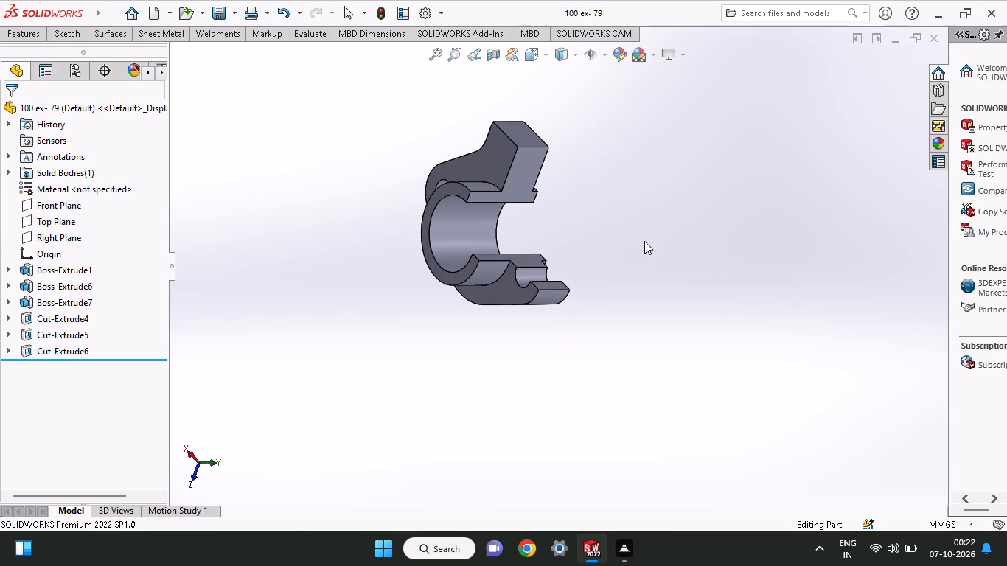